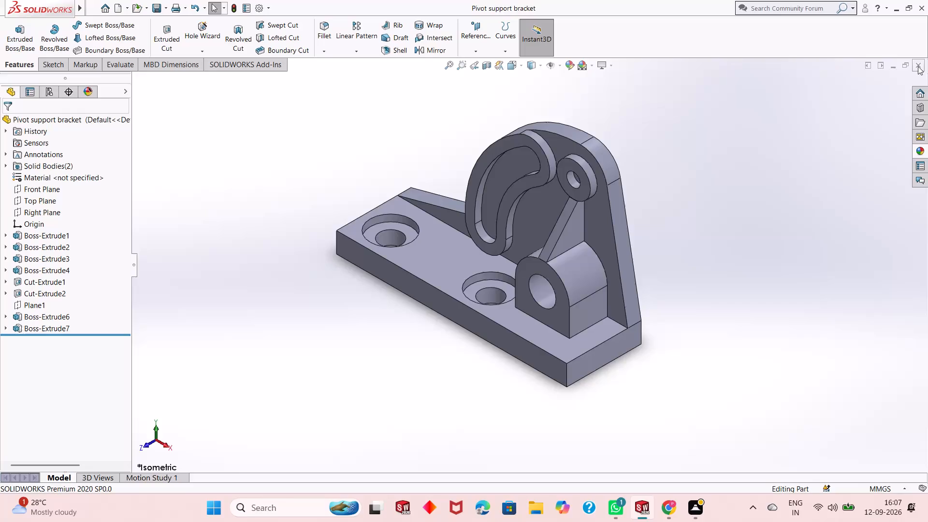
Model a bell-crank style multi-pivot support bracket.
Close the pivot support bracket part and create a new part document.
left_click(918, 66)
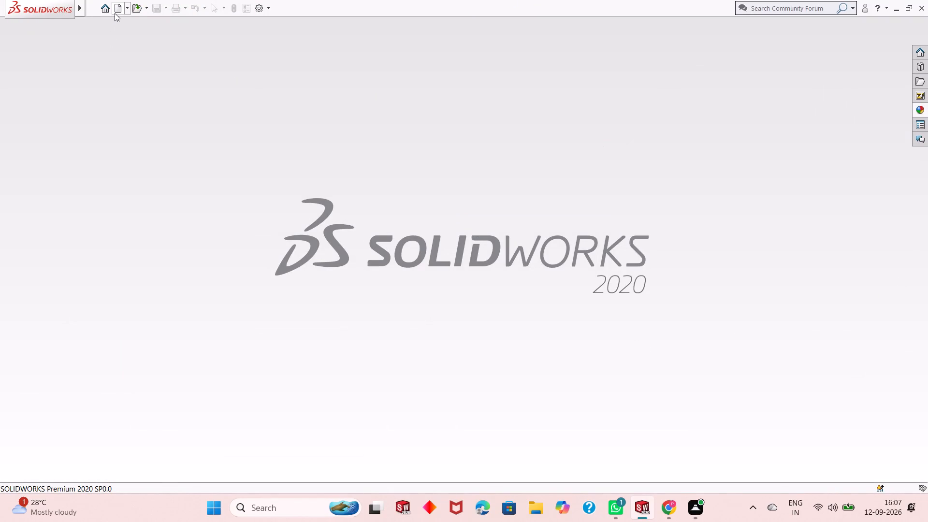
left_click(115, 13)
double_click(241, 239)
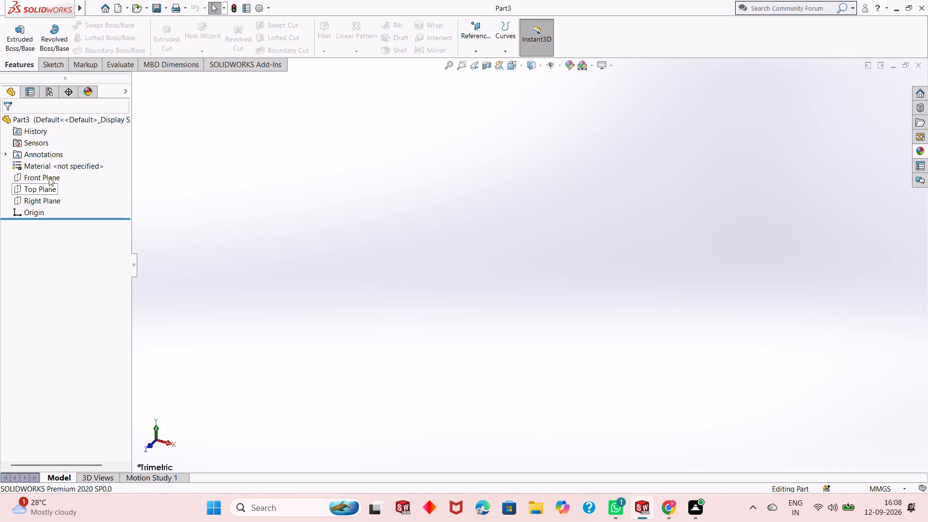
Sketch two concentric circles on the Front Plane, centred on the origin, with radii of about 40 mm and 17 mm.
left_click(49, 177)
left_click(55, 163)
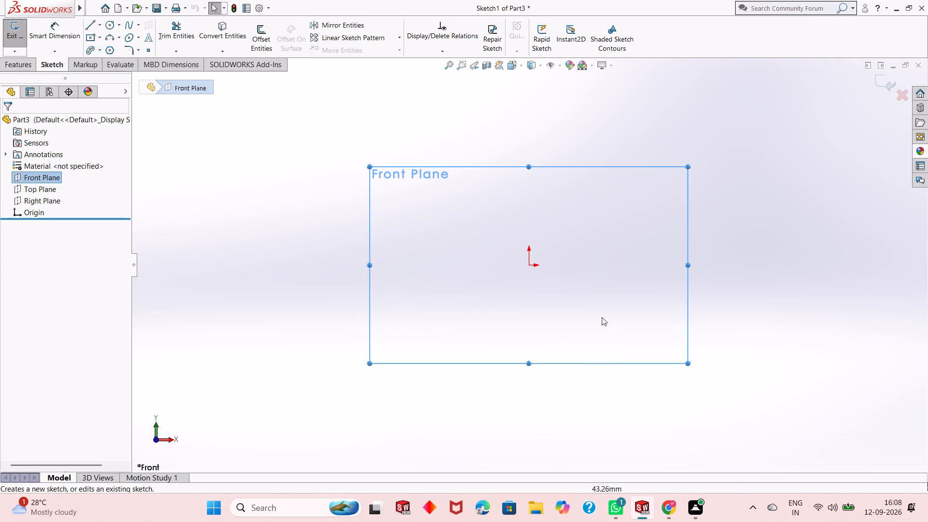
left_click(109, 23)
left_click(526, 266)
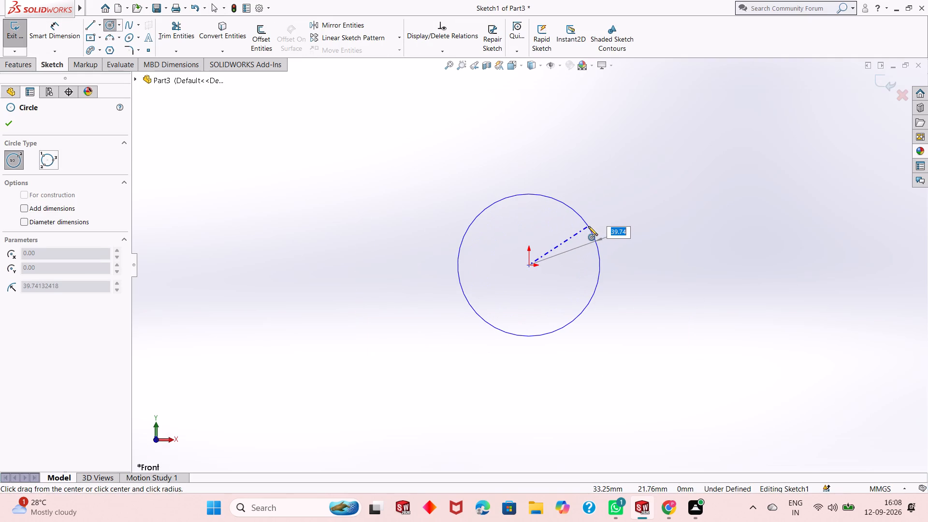
left_click(588, 226)
left_click(527, 263)
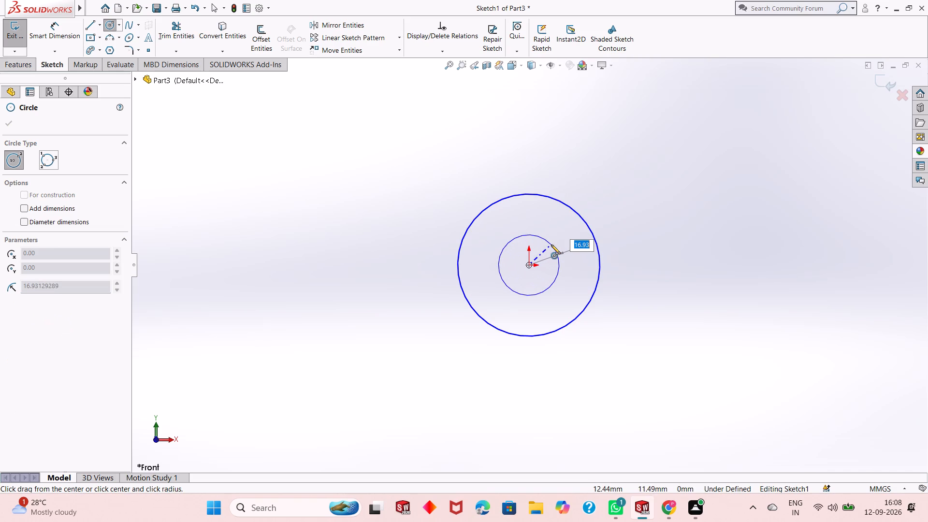
left_click(551, 245)
right_click(551, 245)
left_click(569, 251)
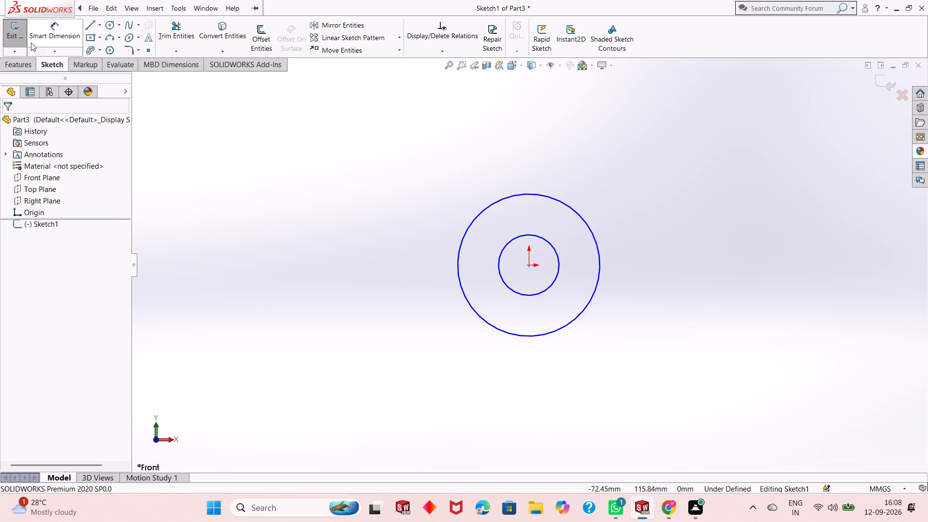
Dimension the outer circle's diameter to 56 mm and the inner circle's diameter to 32 mm.
left_click(46, 44)
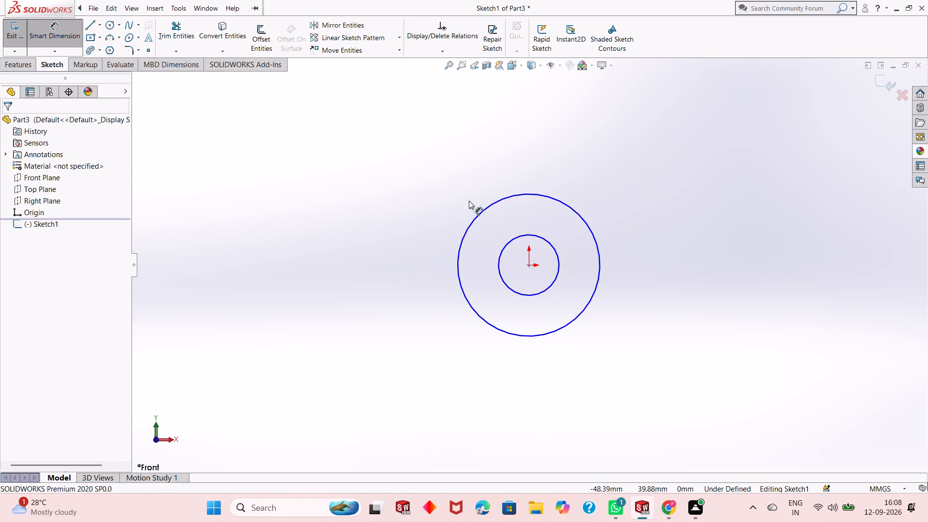
left_click(598, 280)
left_click(664, 391)
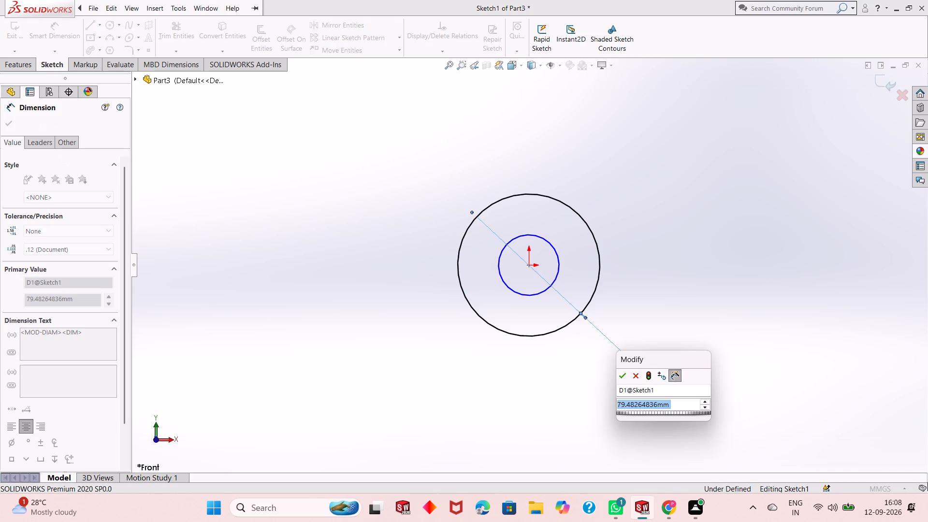
type("56")
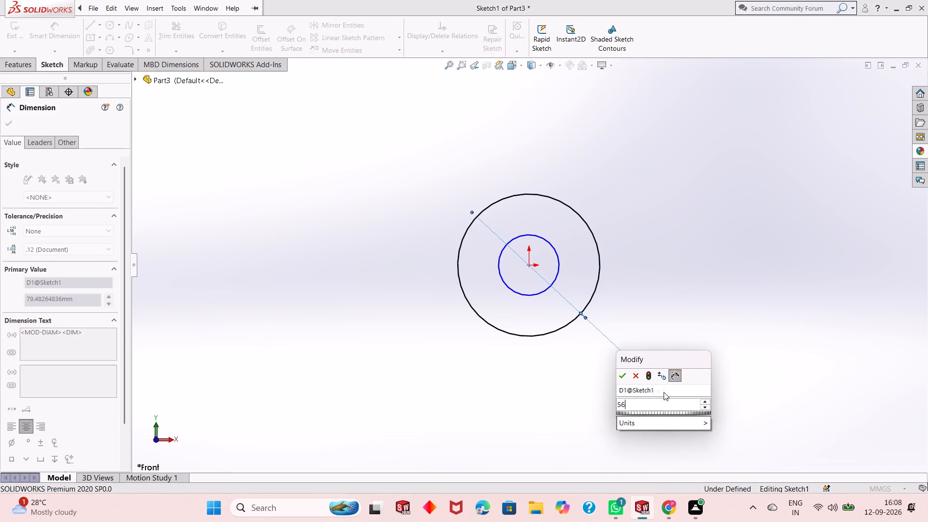
key("Return")
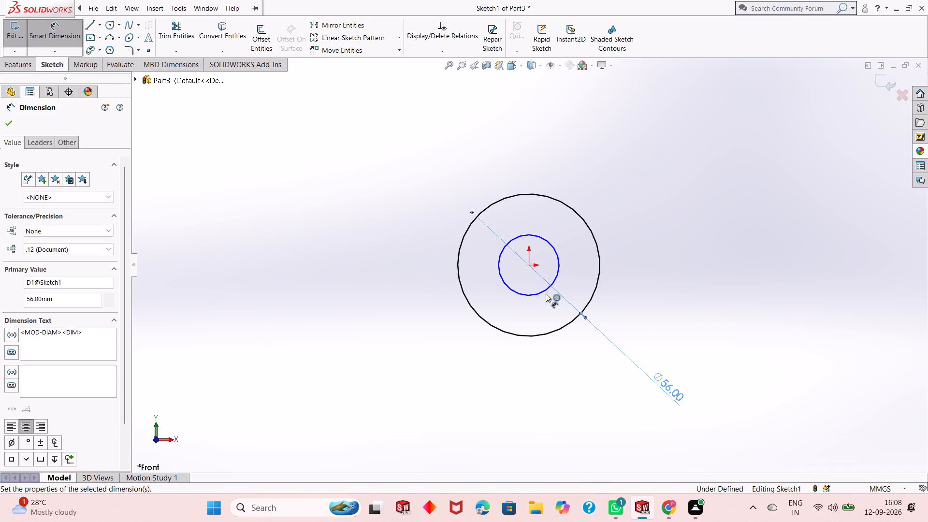
left_click(546, 293)
left_click_drag(570, 406, 570, 410)
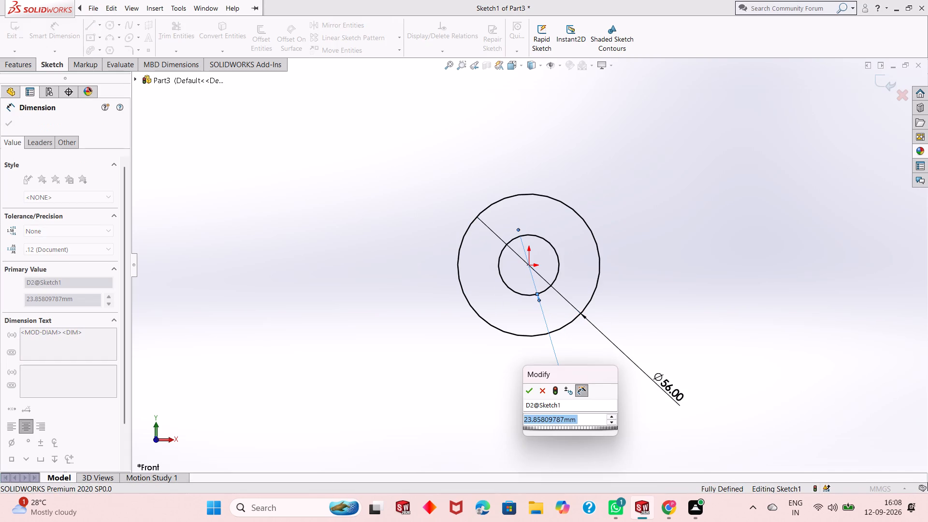
type("32")
key("Return")
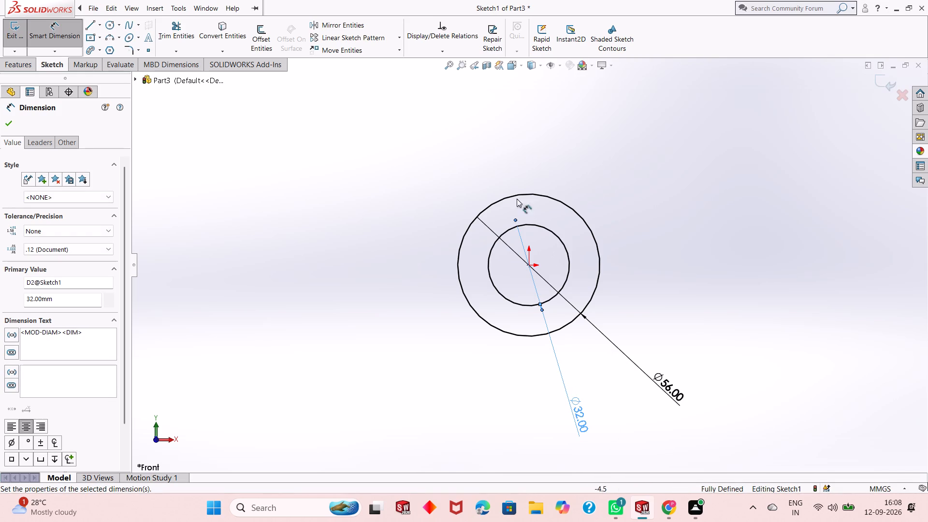
scroll(470, 191, "up", 1)
left_click(8, 124)
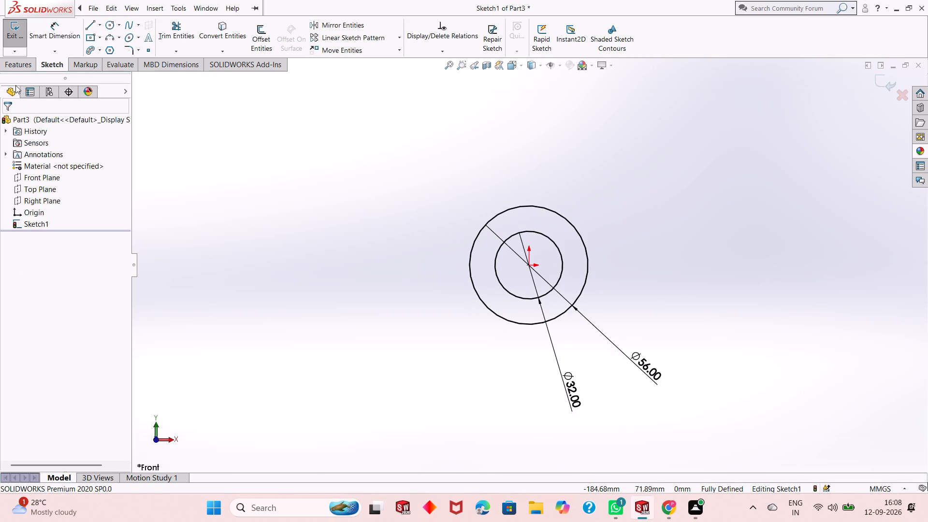
Extrude the ring profile as a blind boss 18 mm deep in the reversed direction from the sketch plane.
left_click(18, 68)
left_click(35, 36)
scroll(435, 257, "up", 1)
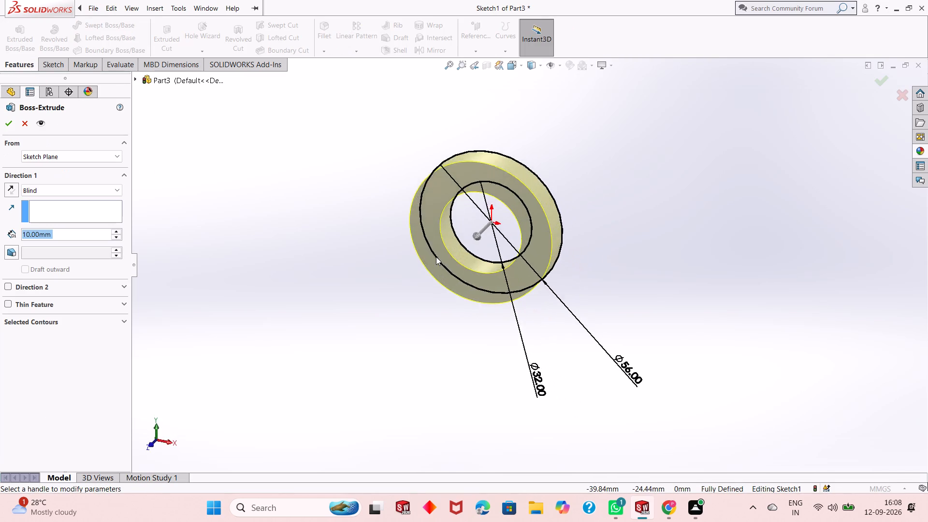
middle_click_drag(437, 257, 565, 188)
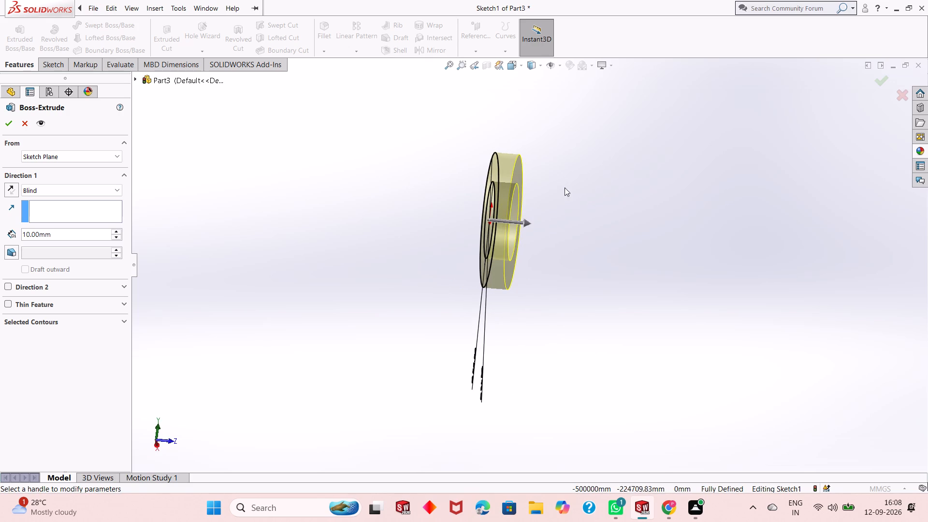
scroll(473, 212, "up", 2)
middle_click_drag(490, 190, 478, 197)
scroll(487, 179, "down", 3)
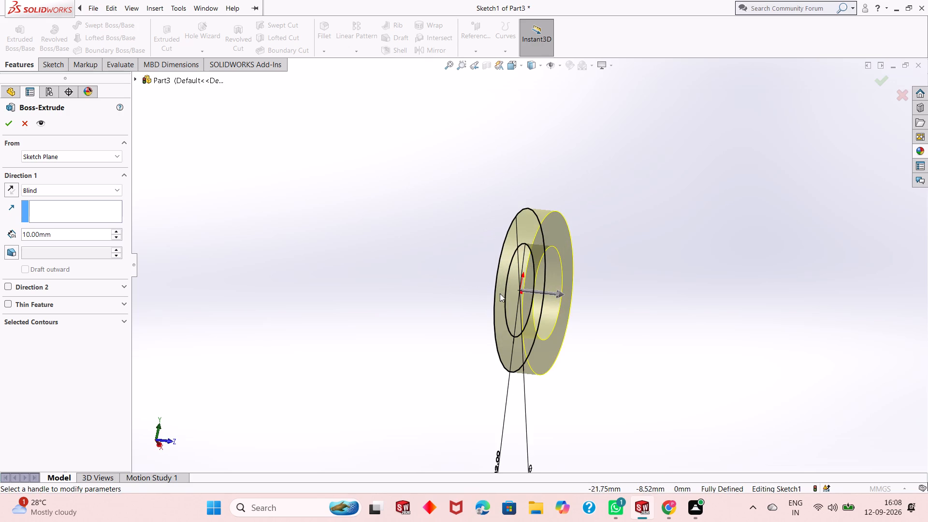
scroll(501, 296, "up", 1)
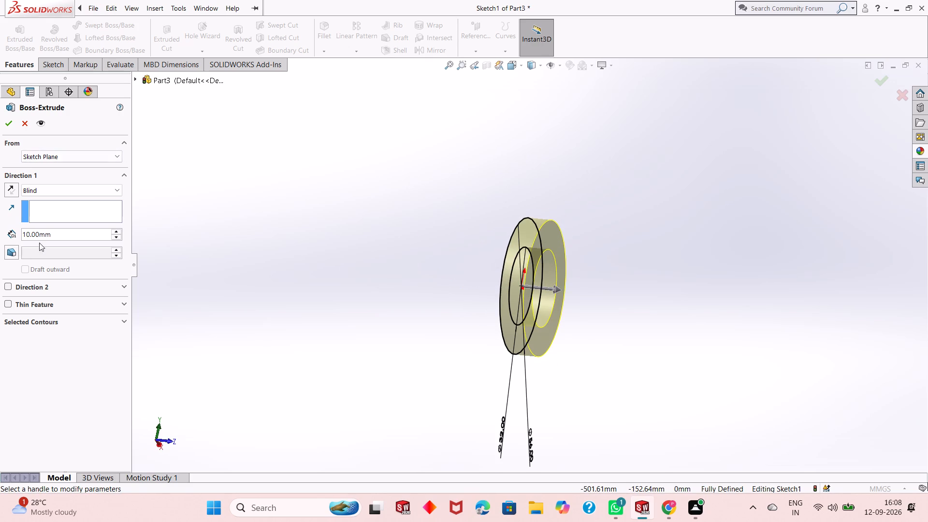
left_click(14, 194)
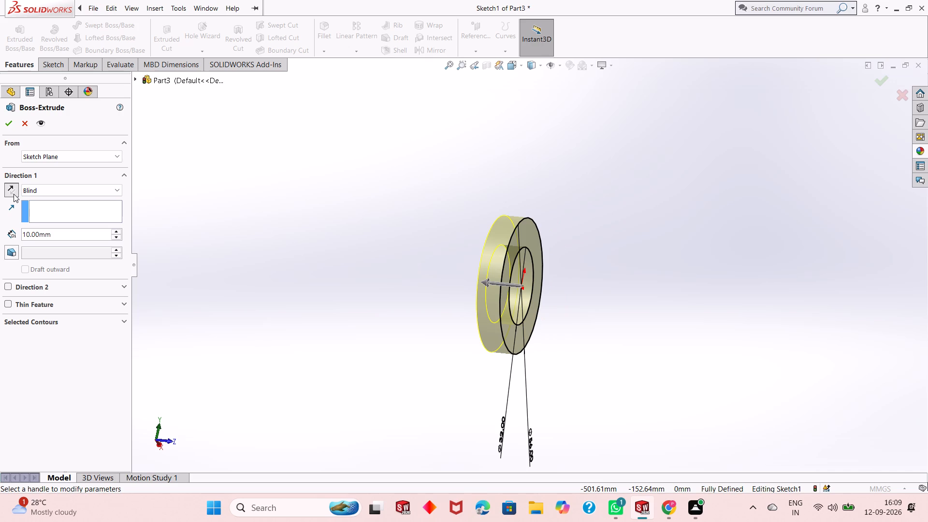
double_click(52, 233)
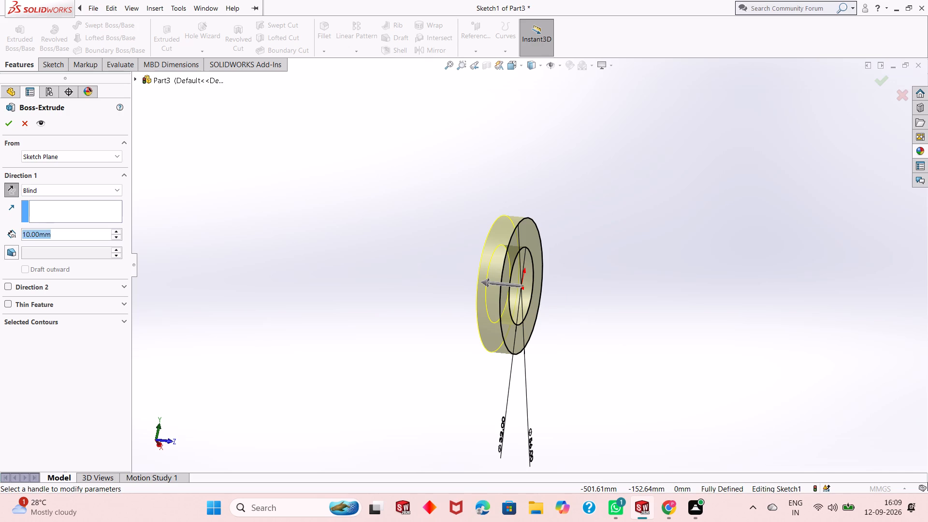
type("18")
key("Return")
key("period")
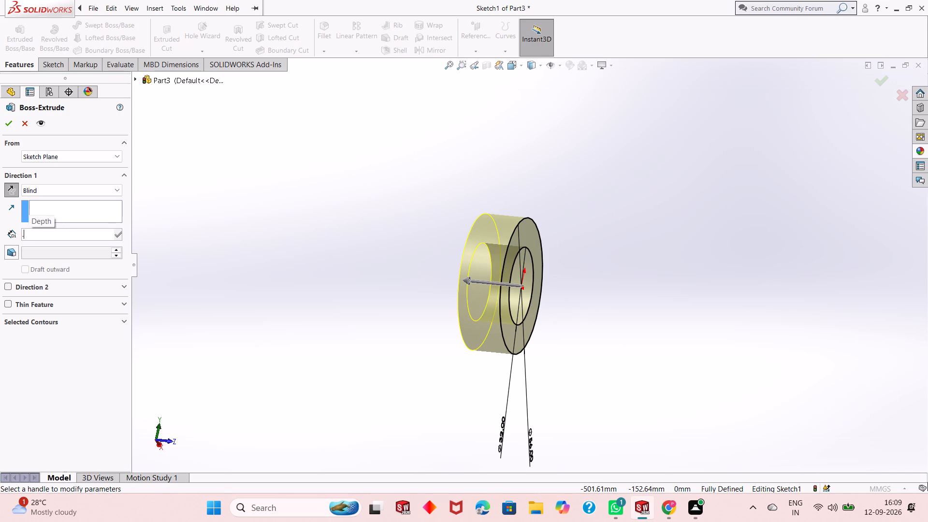
key("BackSpace")
type("18")
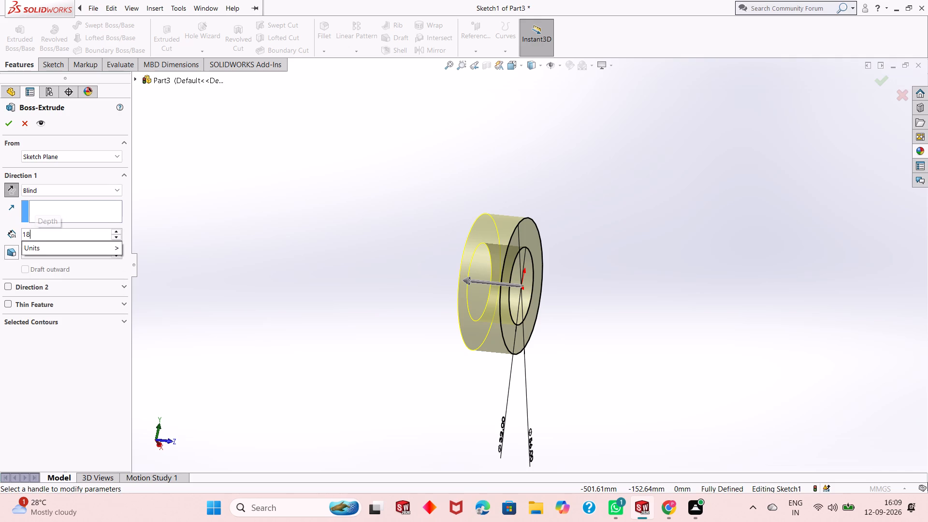
key("Return")
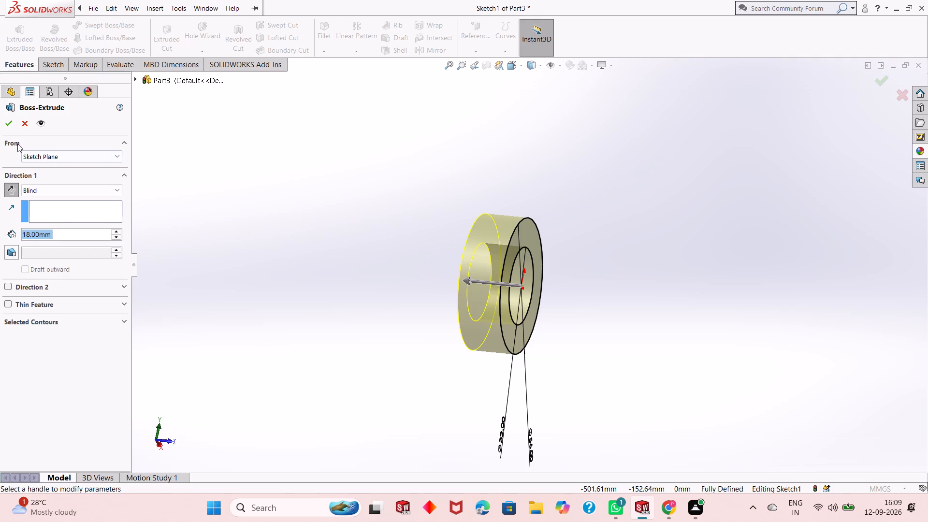
left_click(9, 127)
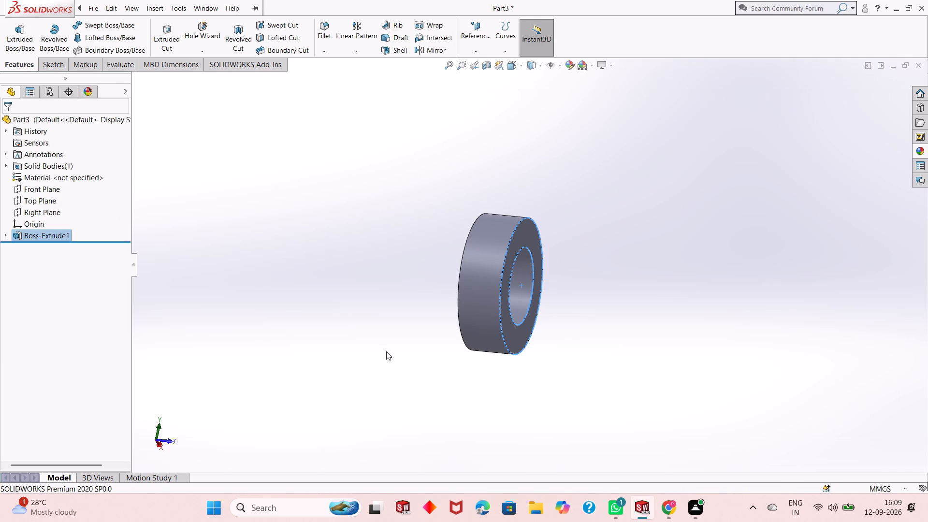
left_click(337, 353)
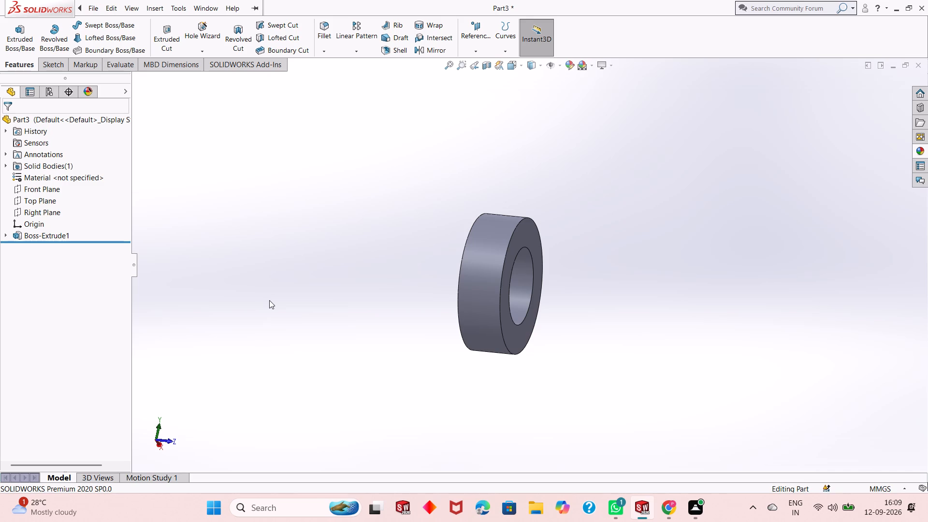
Create a reference plane offset 52 mm from the Front Plane, flipped to the side the ring extends toward.
left_click(473, 54)
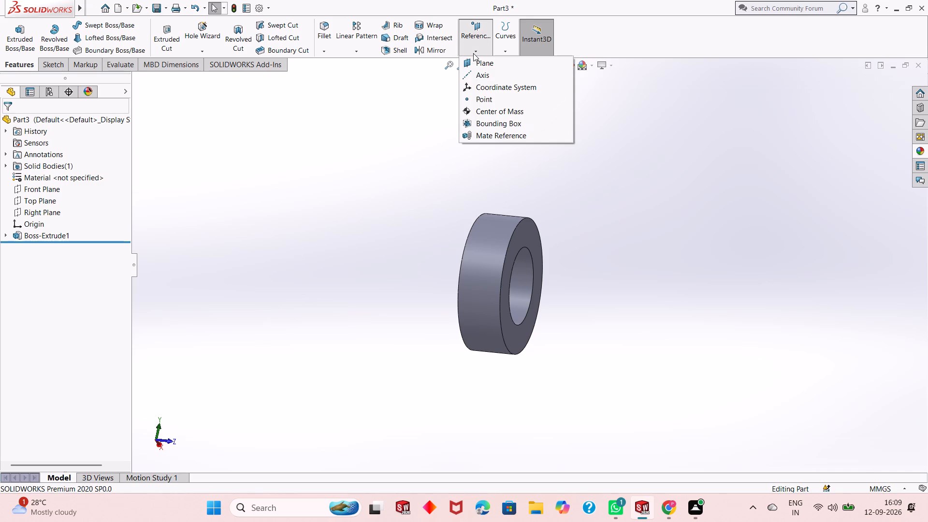
left_click(486, 65)
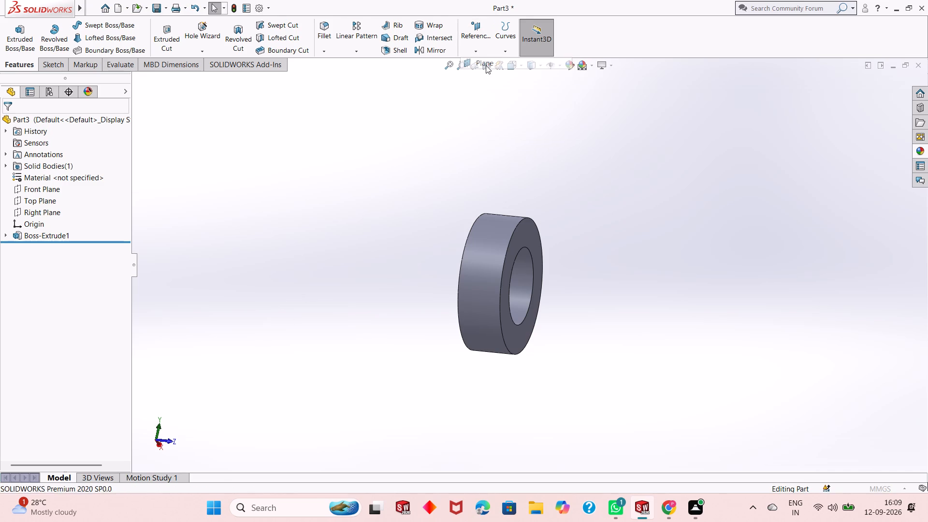
left_click(142, 79)
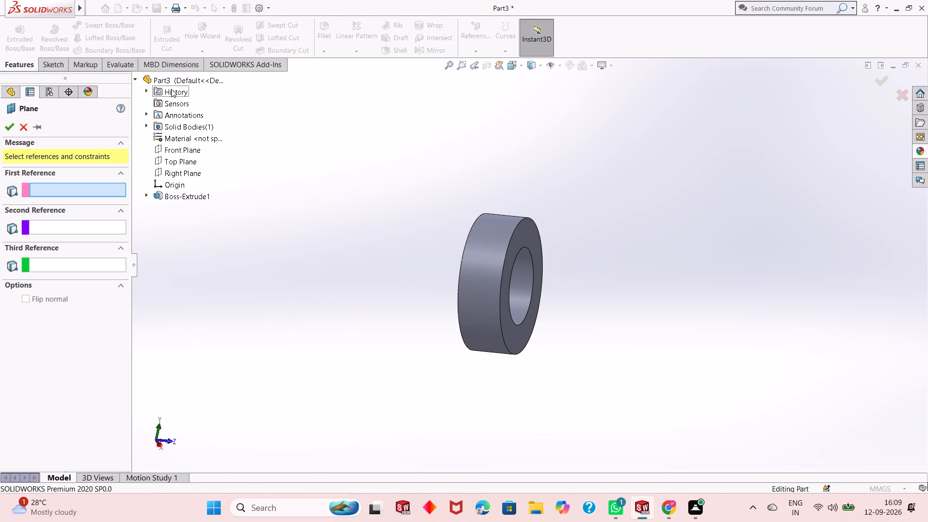
left_click(183, 151)
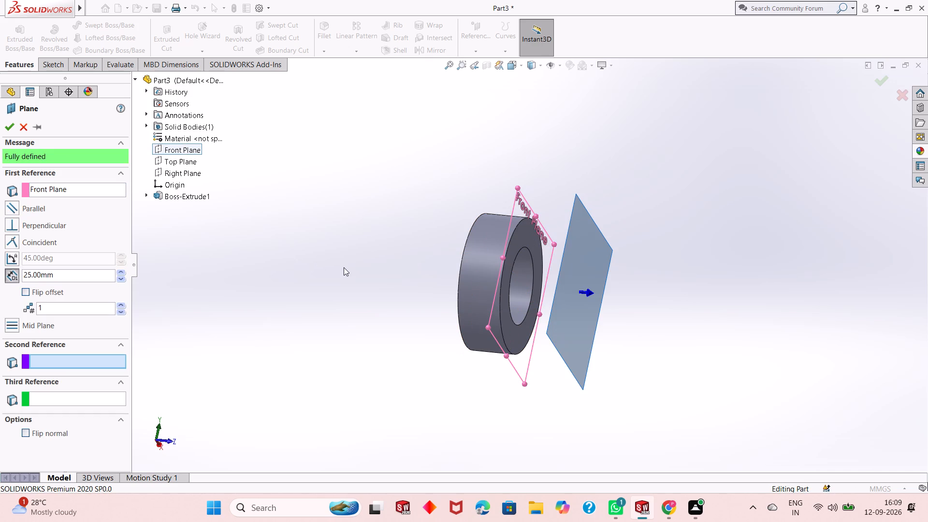
middle_click_drag(349, 214, 344, 234)
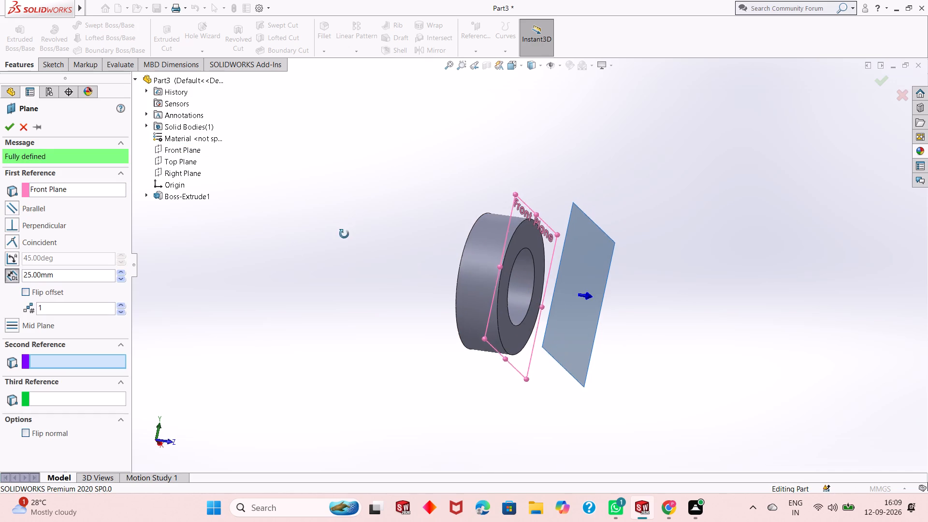
middle_click_drag(344, 234, 356, 229)
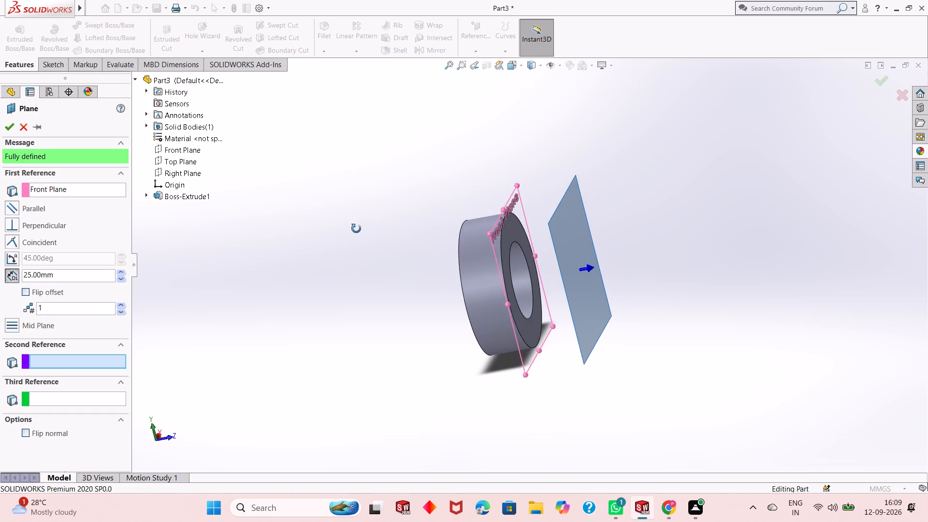
middle_click_drag(356, 229, 364, 225)
left_click(29, 296)
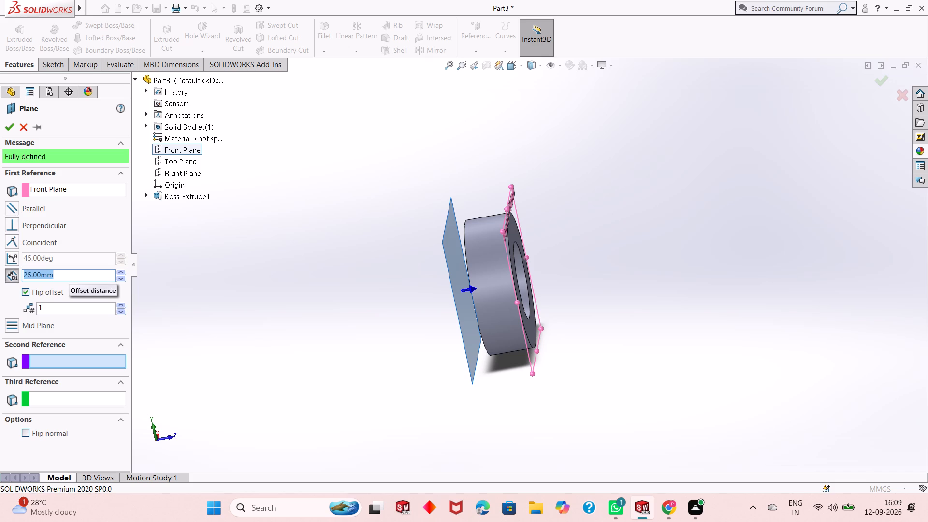
type("552")
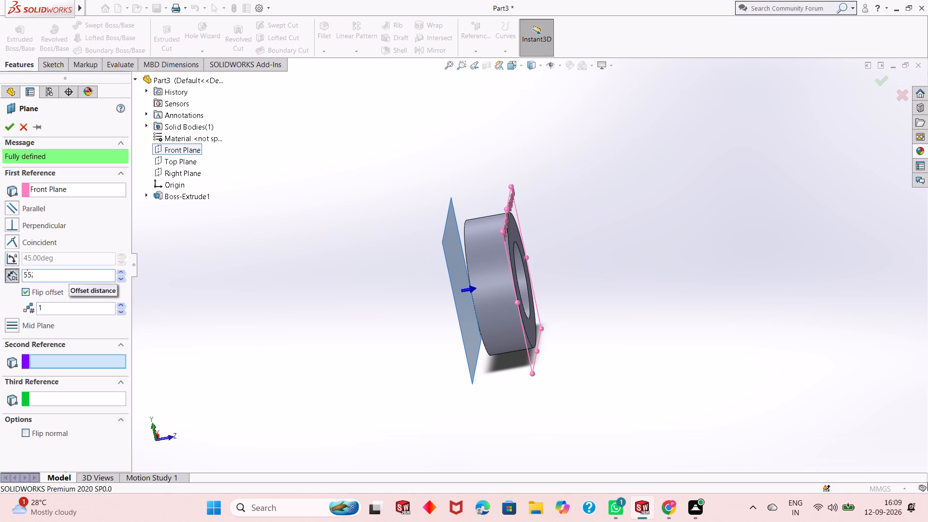
key("BackSpace")
key("BackSpace")
key("2")
key("Return")
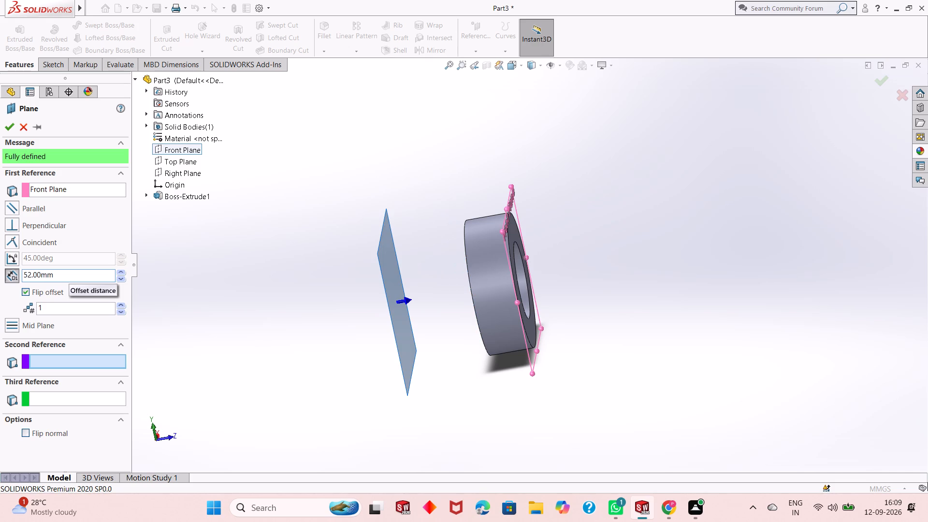
left_click(7, 126)
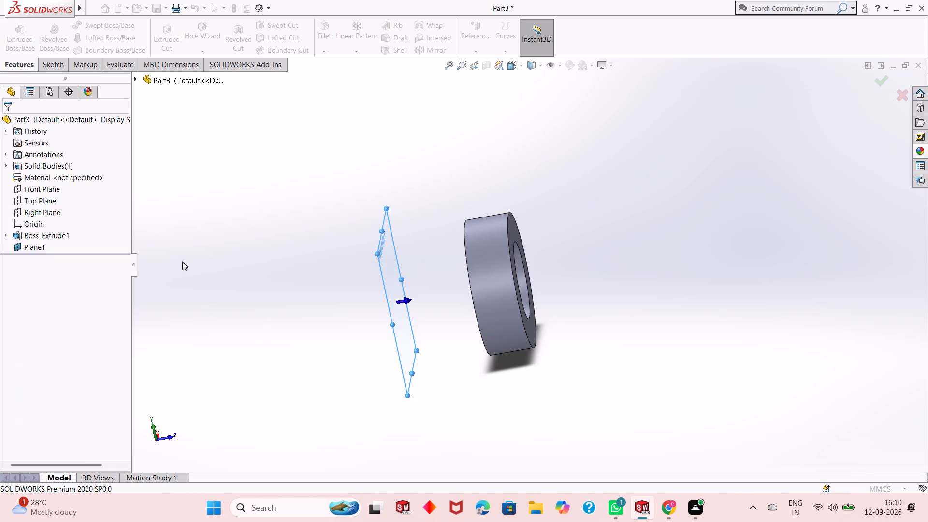
Sketch two concentric circles on the offset reference plane, centred on the origin, with radii of about 21.5 mm and 17.8 mm.
middle_click_drag(362, 392, 336, 393)
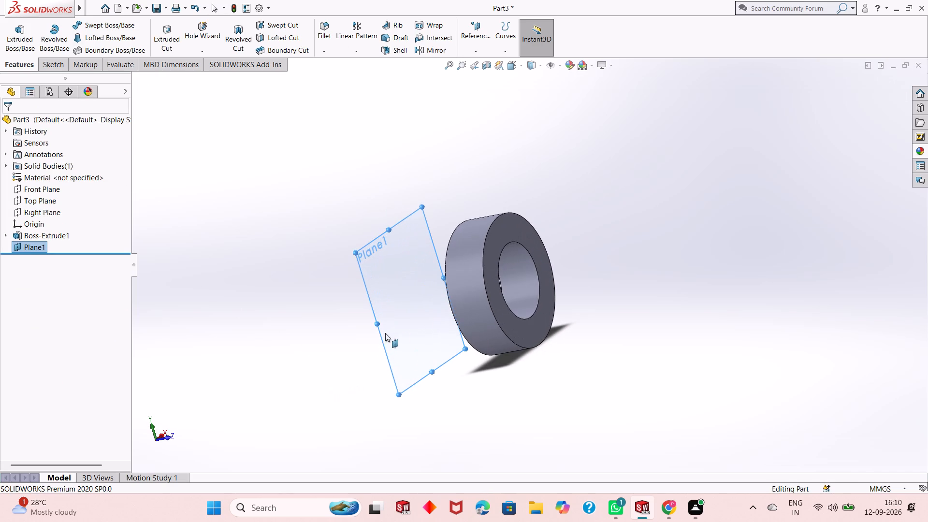
left_click(405, 315)
left_click(448, 289)
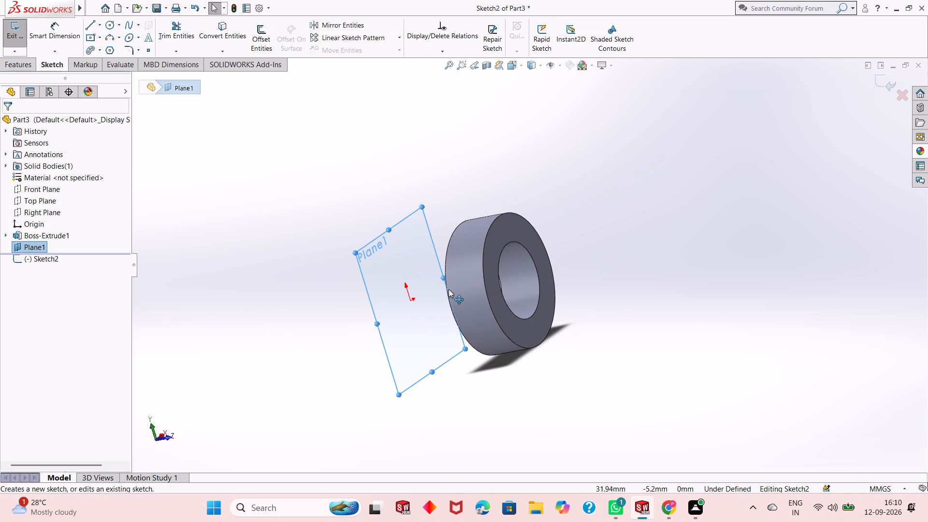
key("ctrl+8")
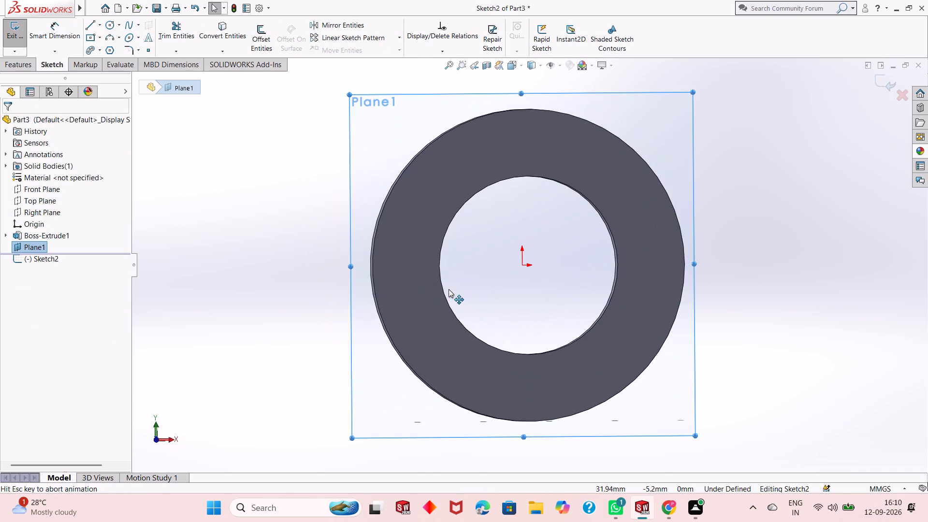
left_click(111, 23)
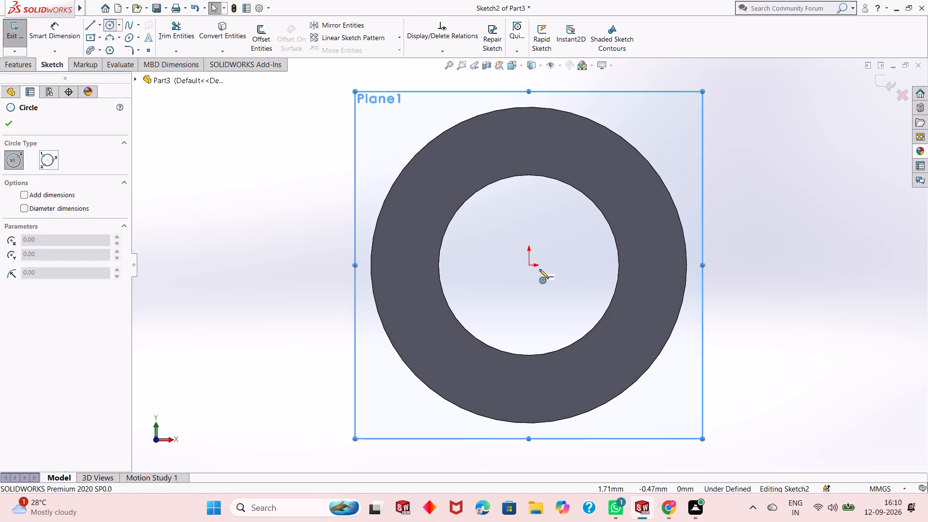
left_click(529, 262)
left_click(592, 161)
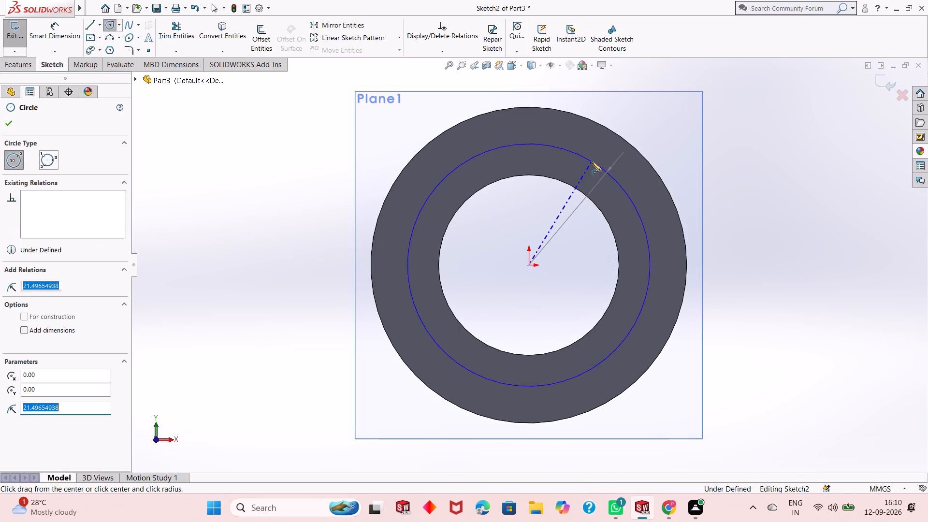
left_click(526, 266)
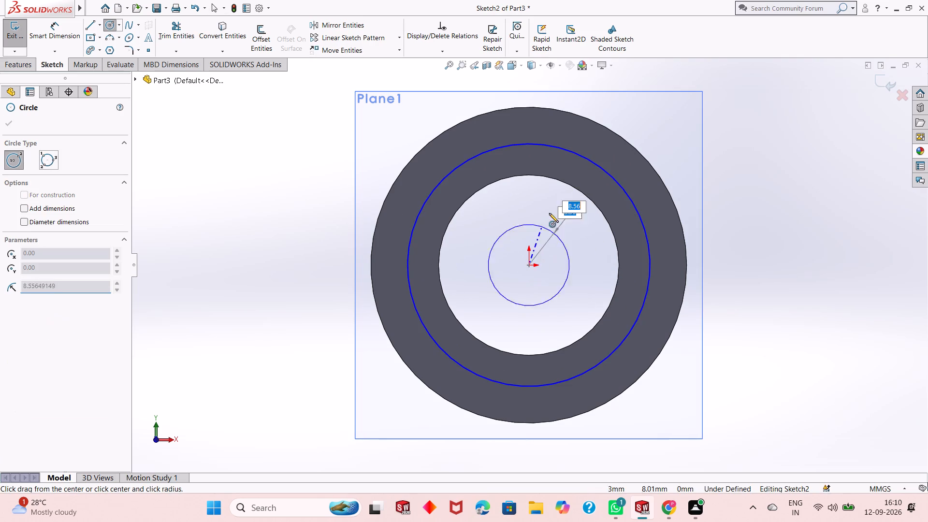
left_click(578, 178)
right_click(578, 177)
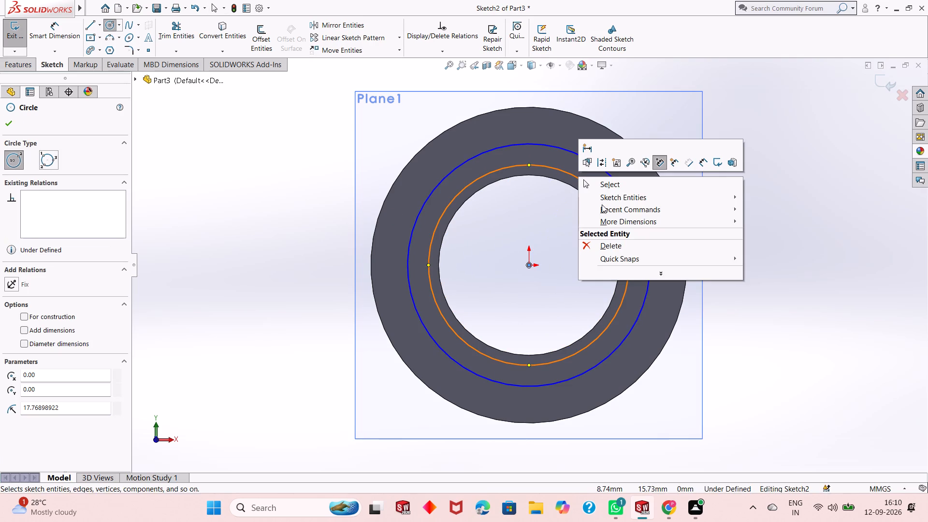
left_click(604, 185)
Dimension the outer circle's diameter to 56 mm and the inner circle's diameter to 32 mm.
left_click(43, 33)
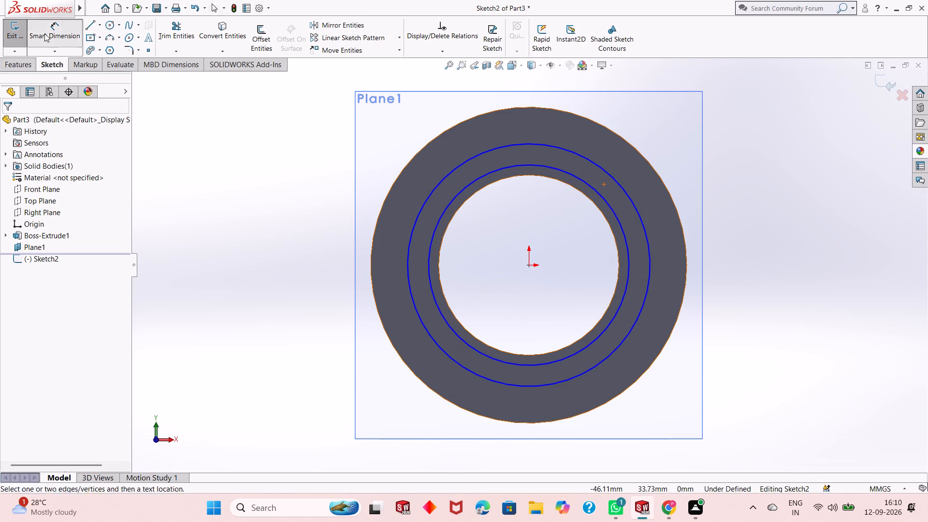
left_click(587, 159)
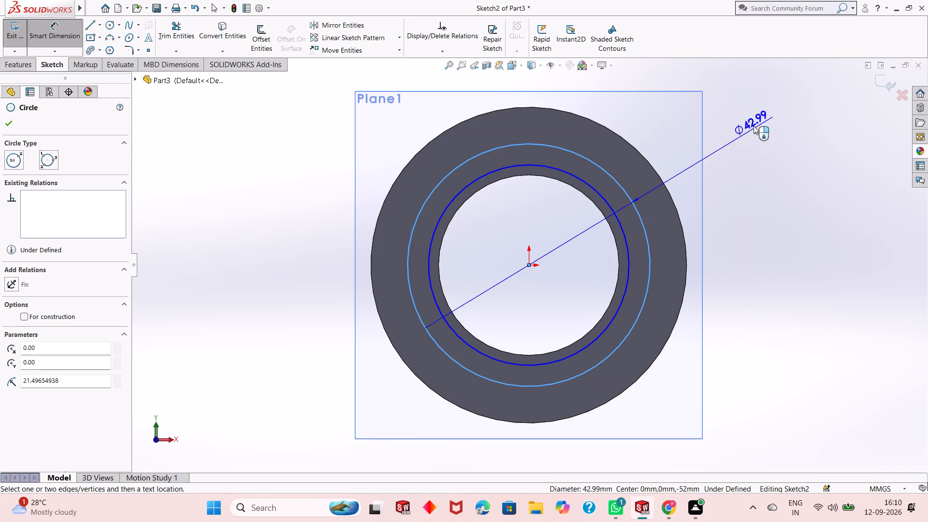
left_click(738, 127)
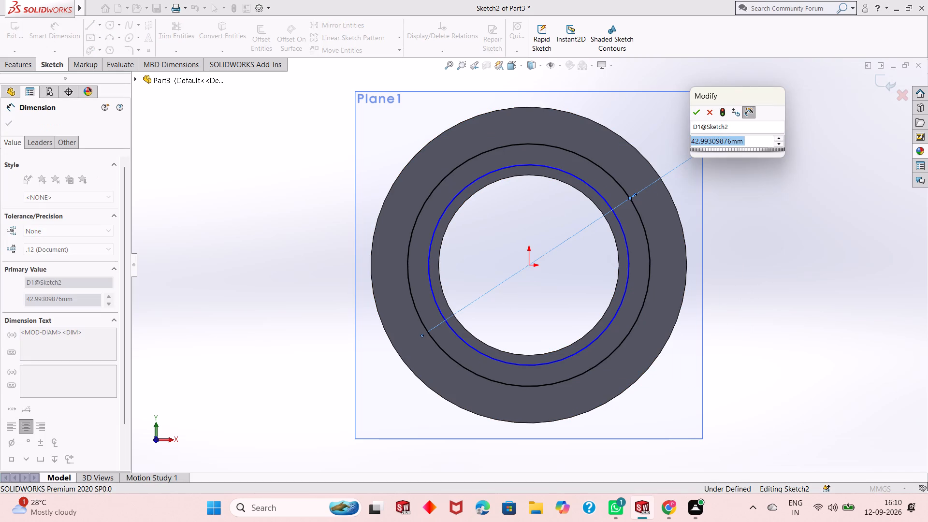
type("56")
key("Return")
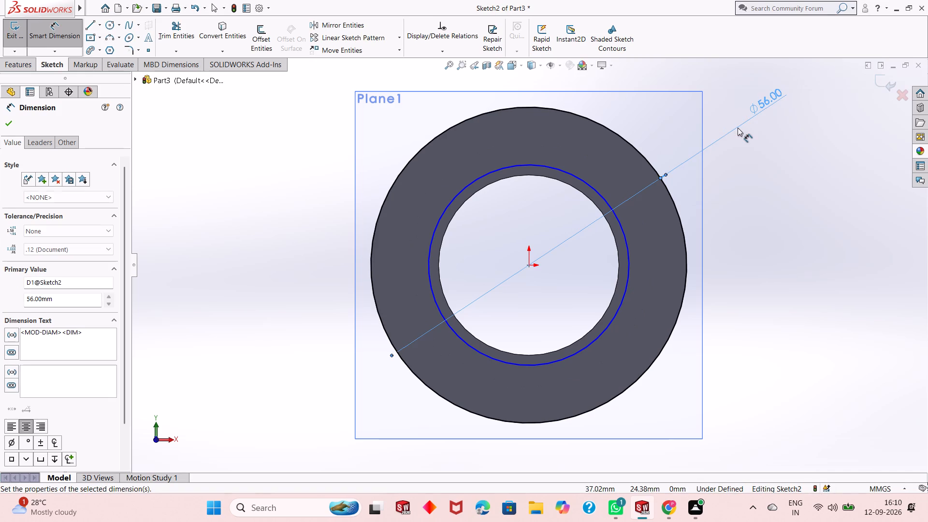
left_click(626, 239)
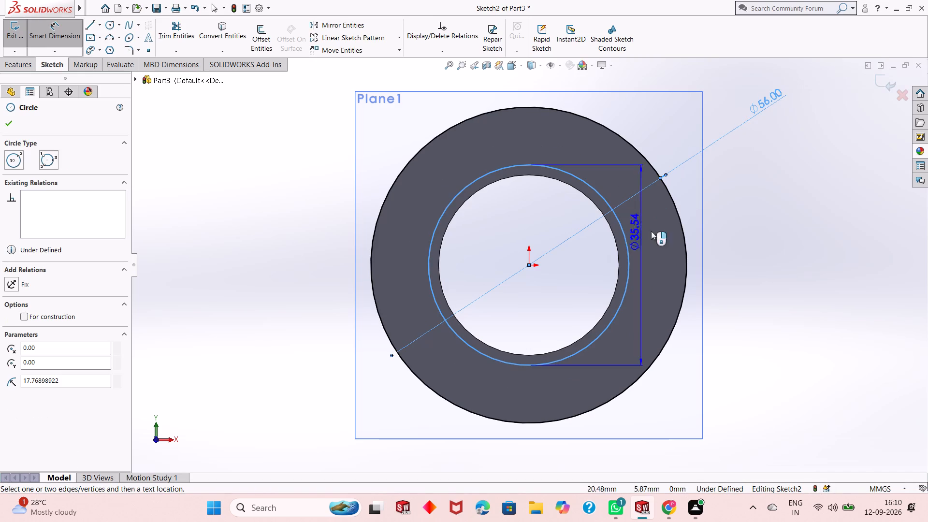
left_click(784, 436)
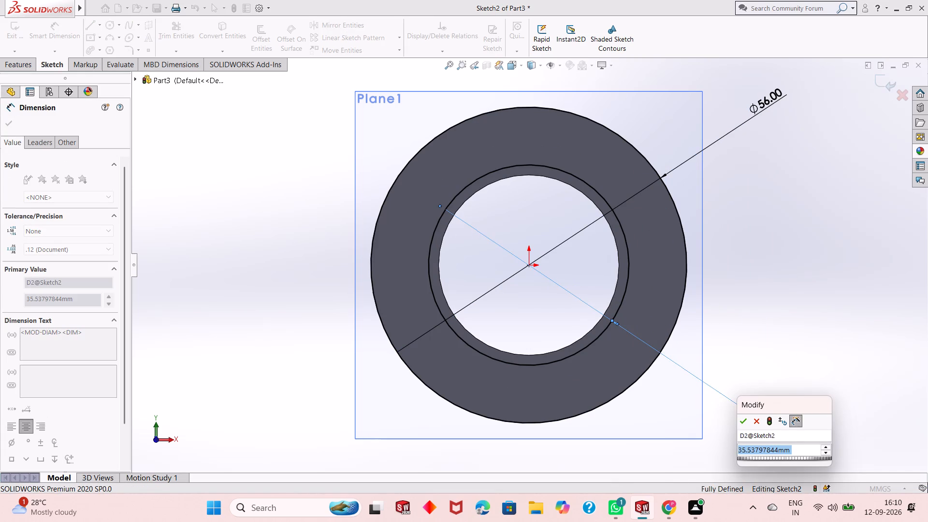
type("32")
key("Return")
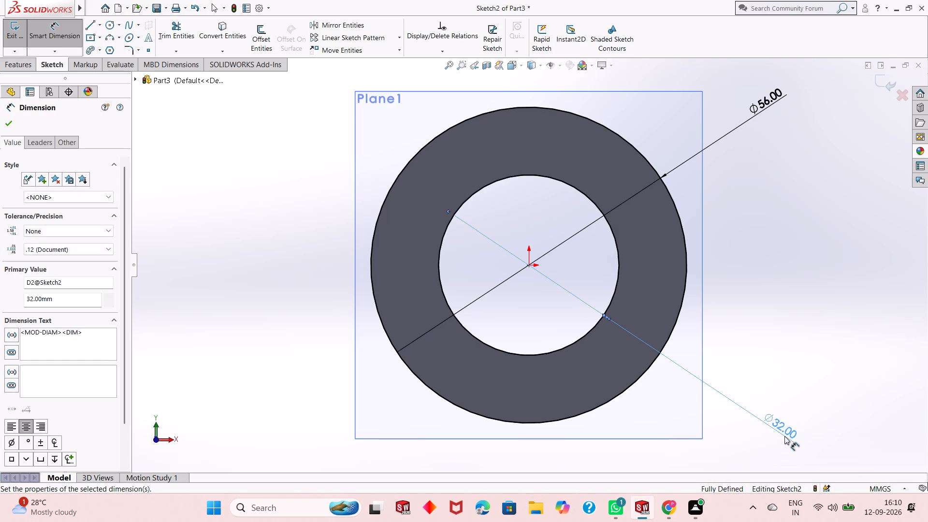
scroll(544, 353, "up", 1)
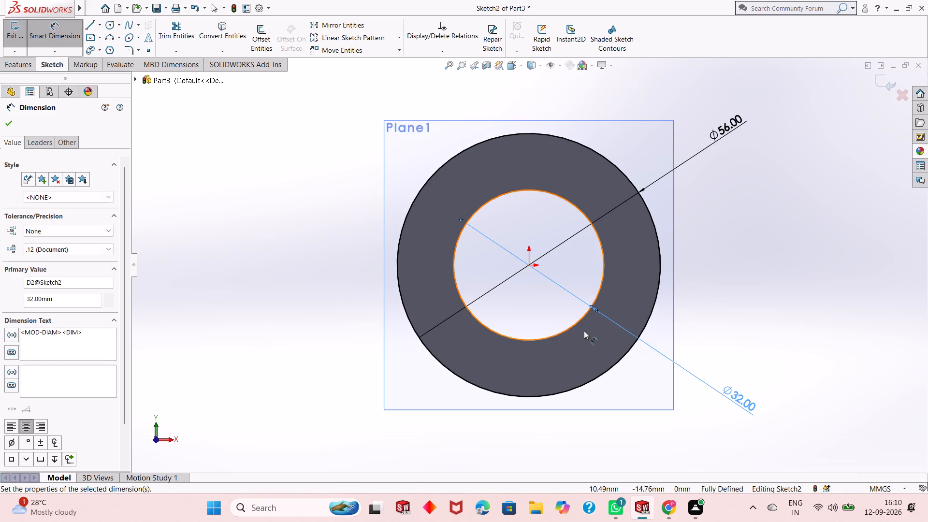
middle_click_drag(623, 329, 716, 324)
scroll(419, 359, "up", 2)
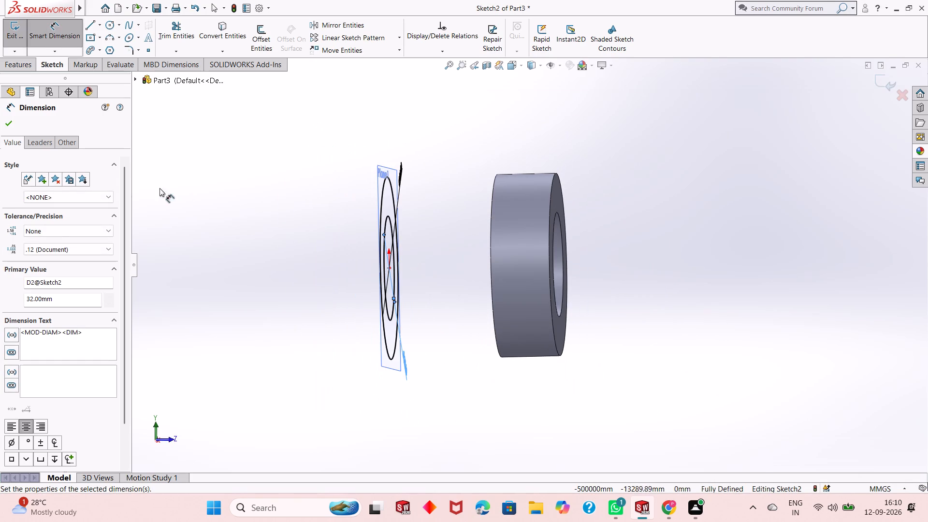
left_click(9, 123)
Extrude the second ring profile as a blind boss 18 mm deep in the reversed direction, away from the first ring.
middle_click_drag(495, 260, 494, 263)
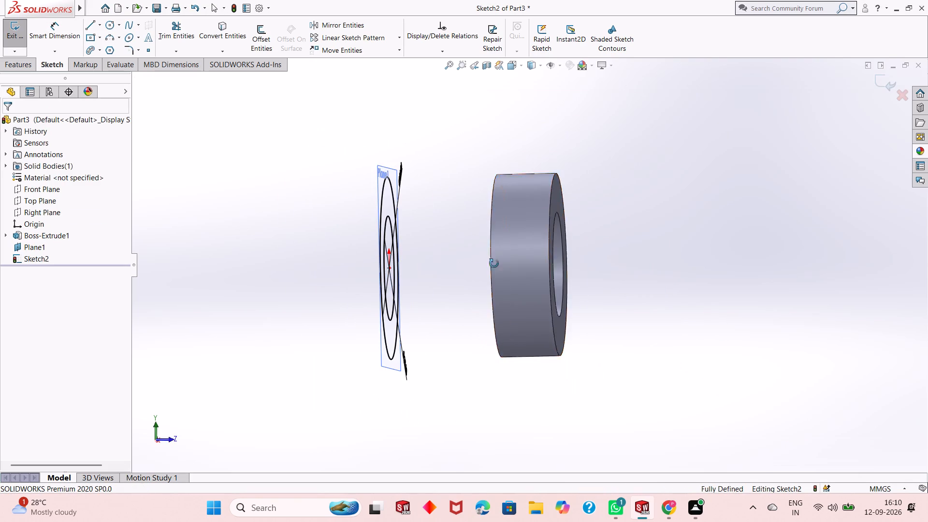
middle_click_drag(494, 263, 464, 286)
scroll(464, 286, "down", 2)
scroll(457, 219, "down", 2)
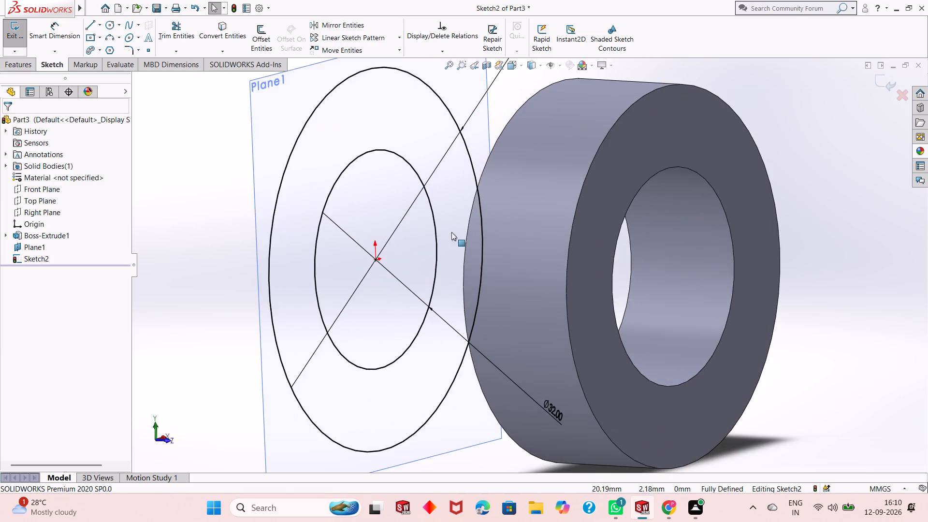
scroll(437, 259, "up", 4)
scroll(465, 181, "down", 1)
scroll(522, 282, "down", 3)
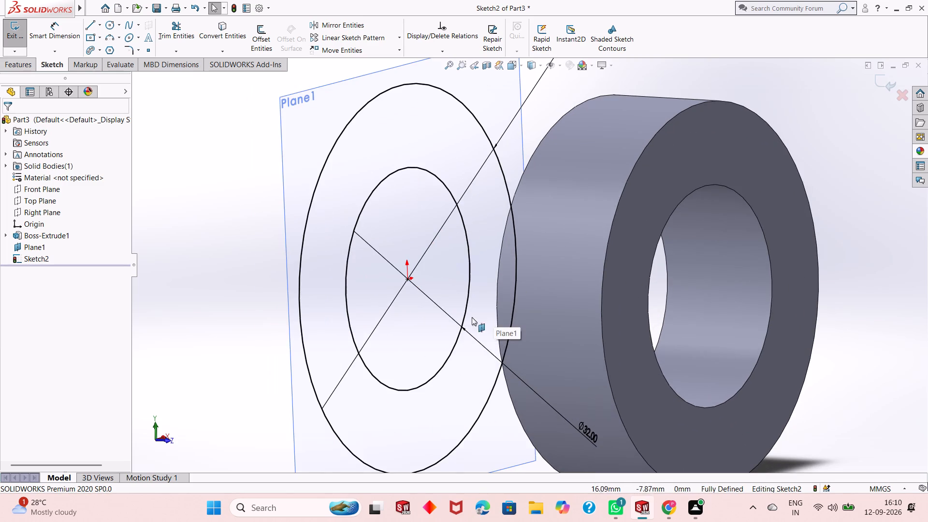
scroll(470, 313, "up", 5)
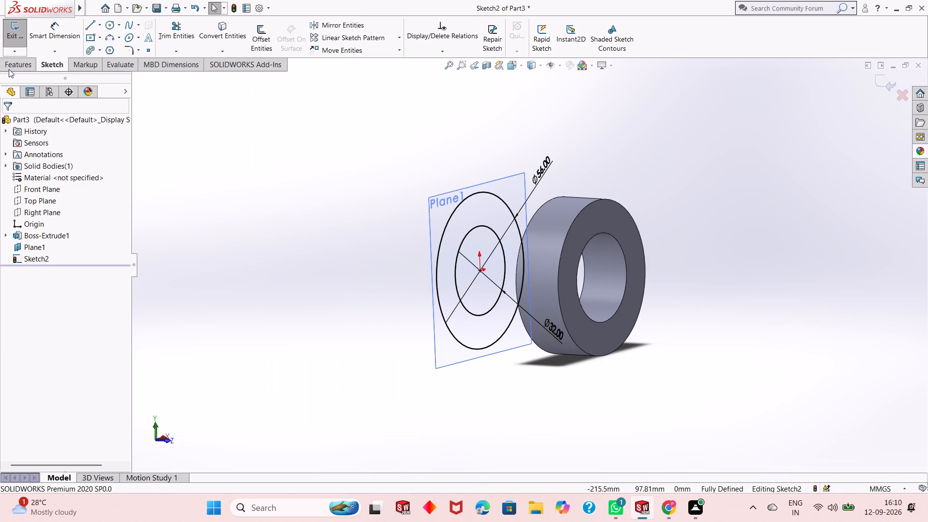
left_click(9, 71)
left_click(16, 41)
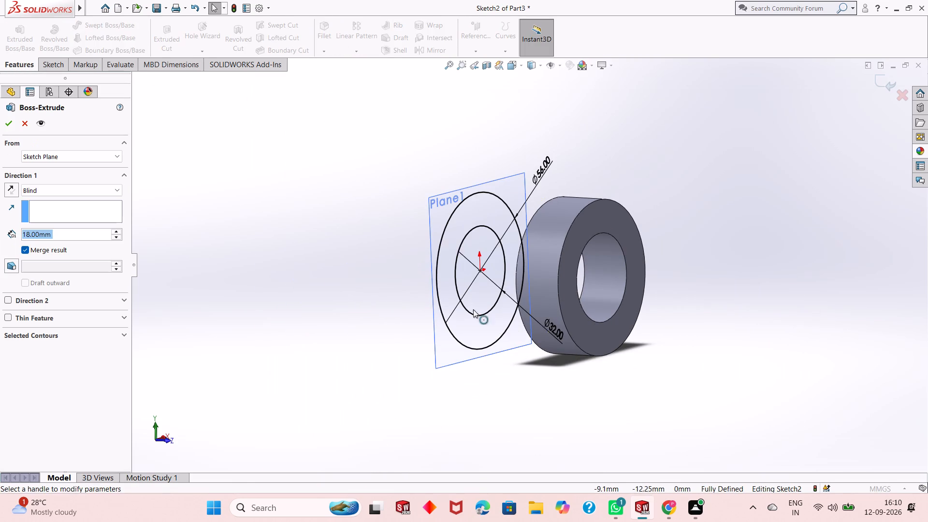
left_click(17, 189)
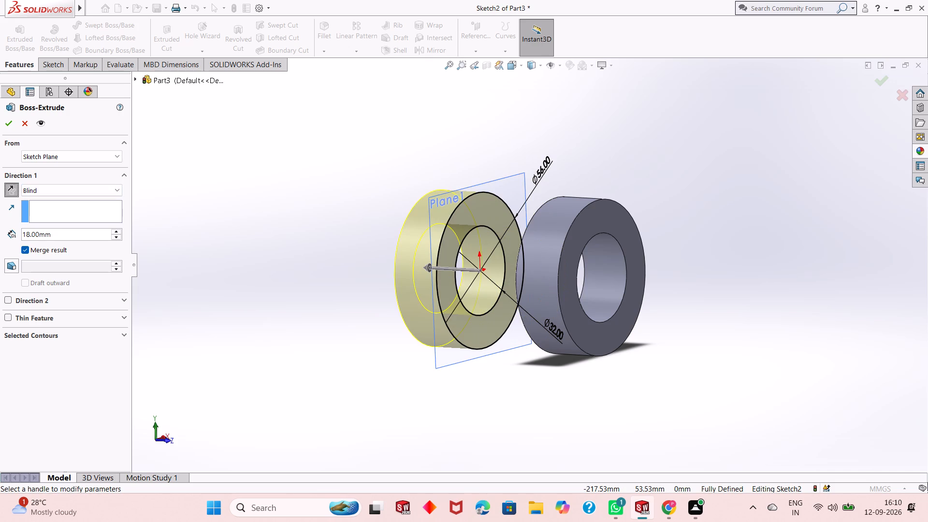
left_click(6, 124)
key("Escape")
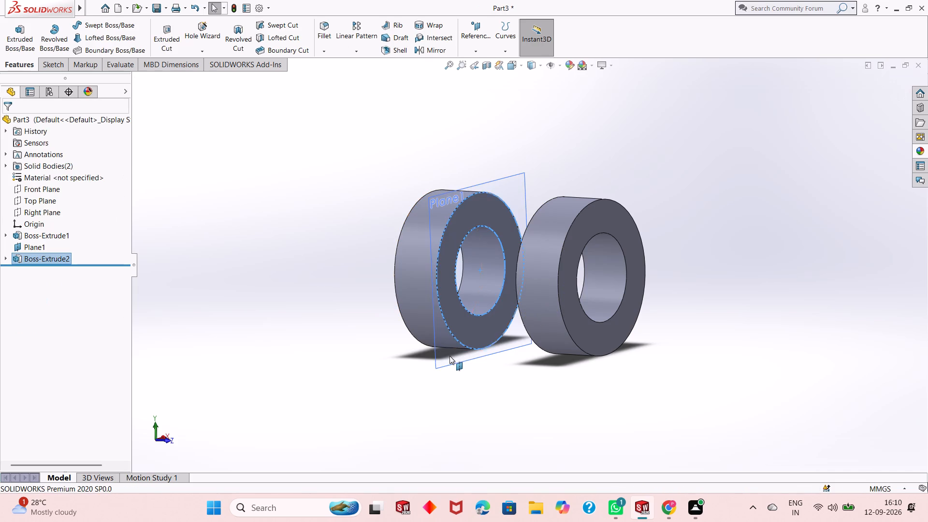
key("Escape")
Hide the offset reference plane Plane1.
right_click(446, 350)
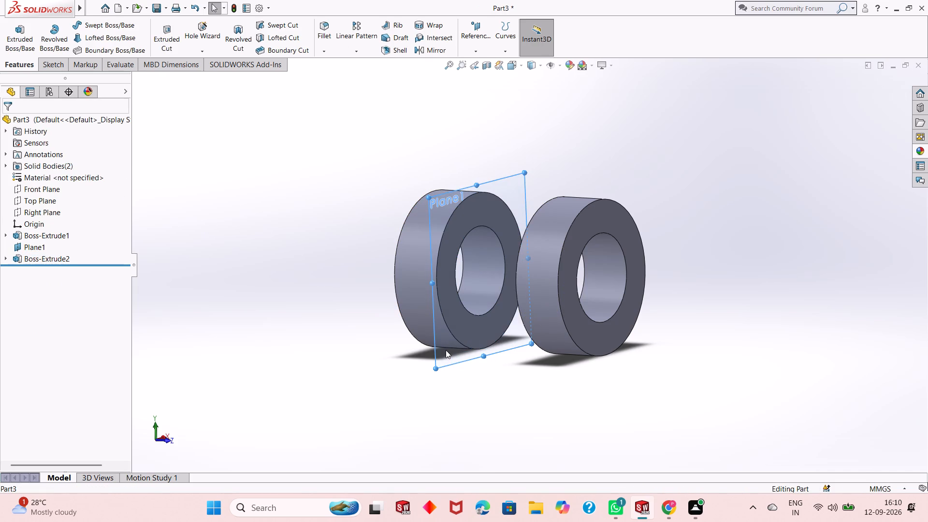
left_click(484, 342)
key("Escape")
key("Escape")
Examine the two extruded rings and the gap between them from the side and from oblique angles.
scroll(517, 385, "up", 2)
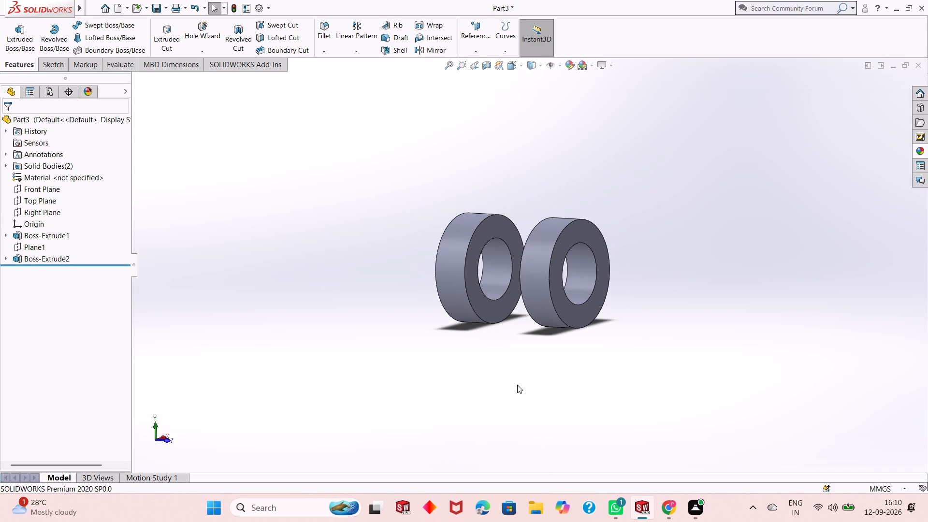
scroll(518, 268, "down", 2)
middle_click_drag(519, 311, 605, 281)
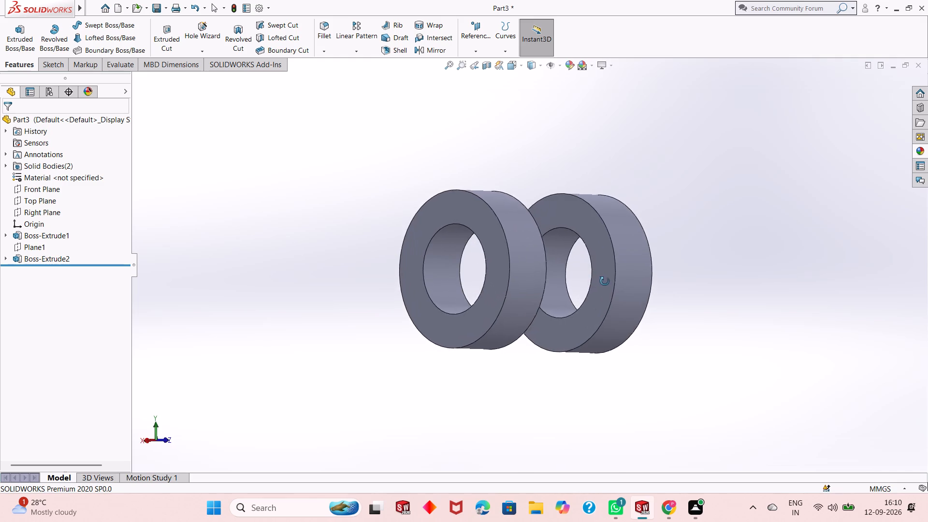
middle_click_drag(605, 281, 540, 291)
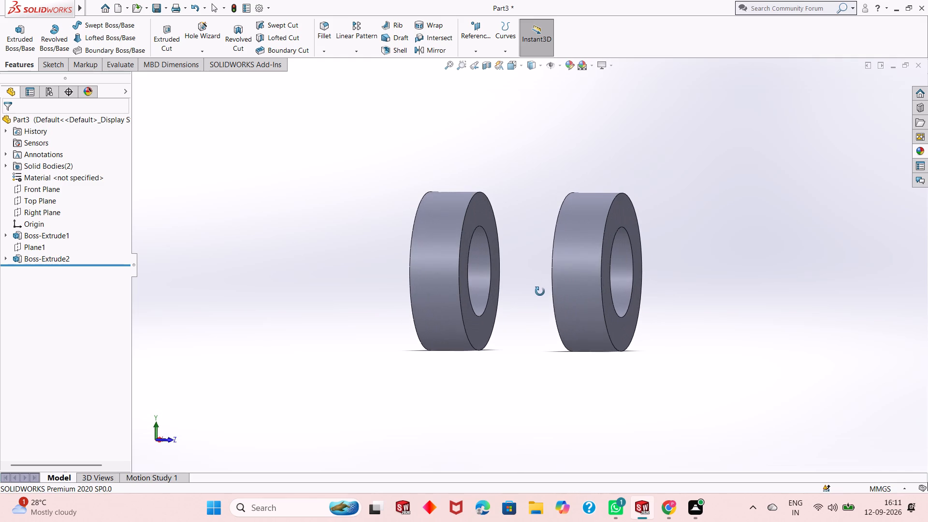
middle_click_drag(540, 291, 553, 292)
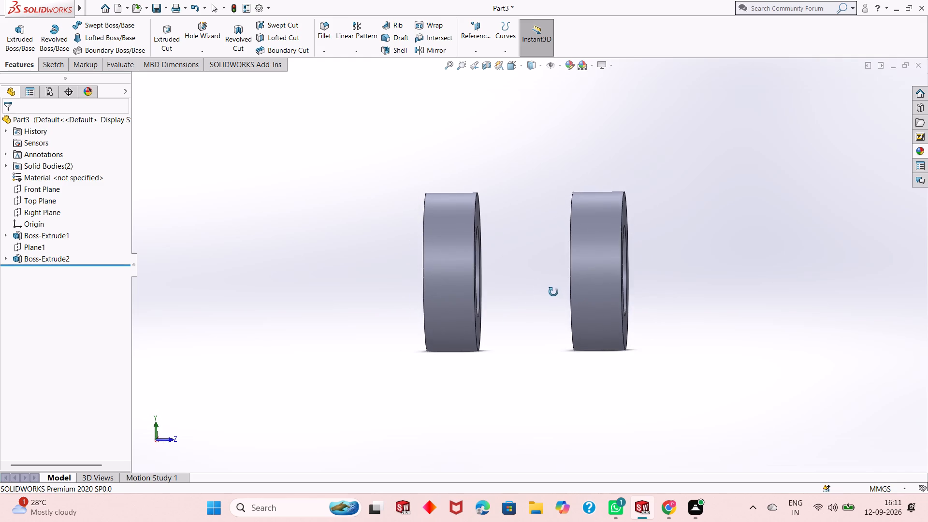
middle_click_drag(553, 292, 555, 335)
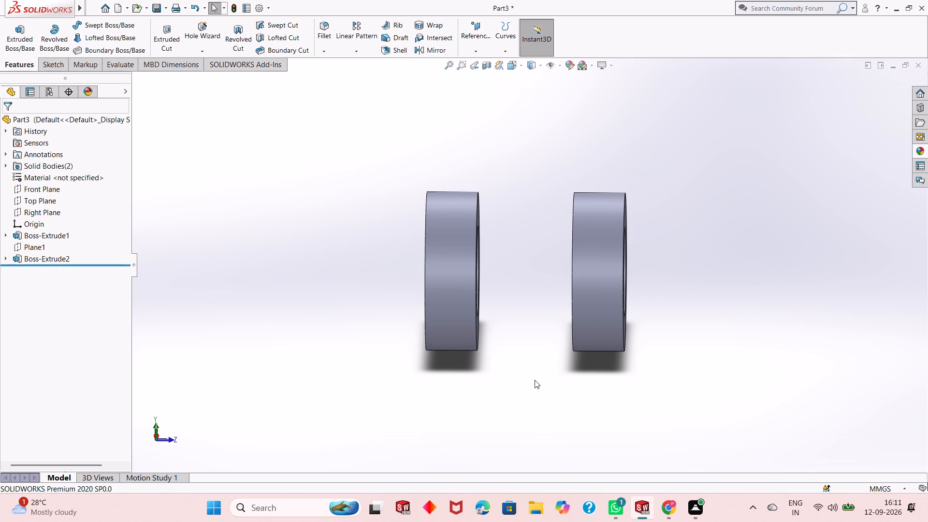
scroll(535, 354, "down", 1)
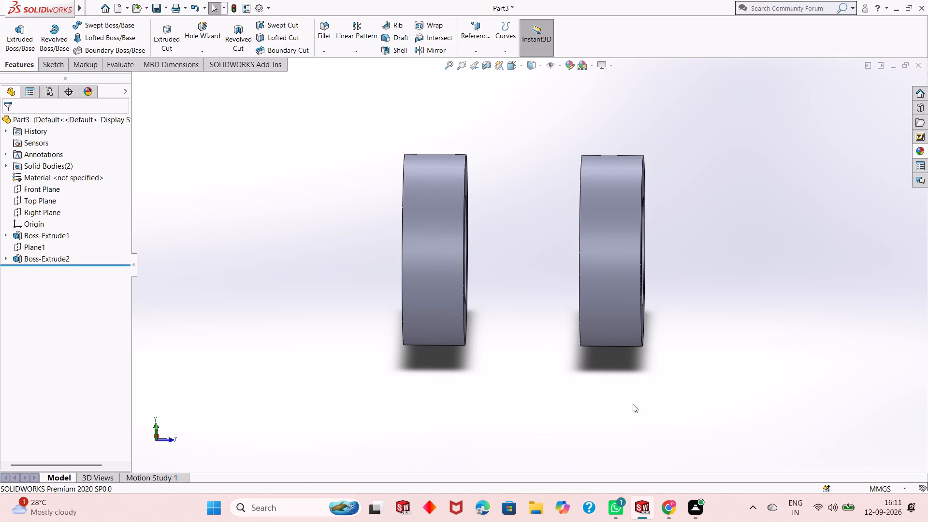
middle_click_drag(639, 384, 495, 421)
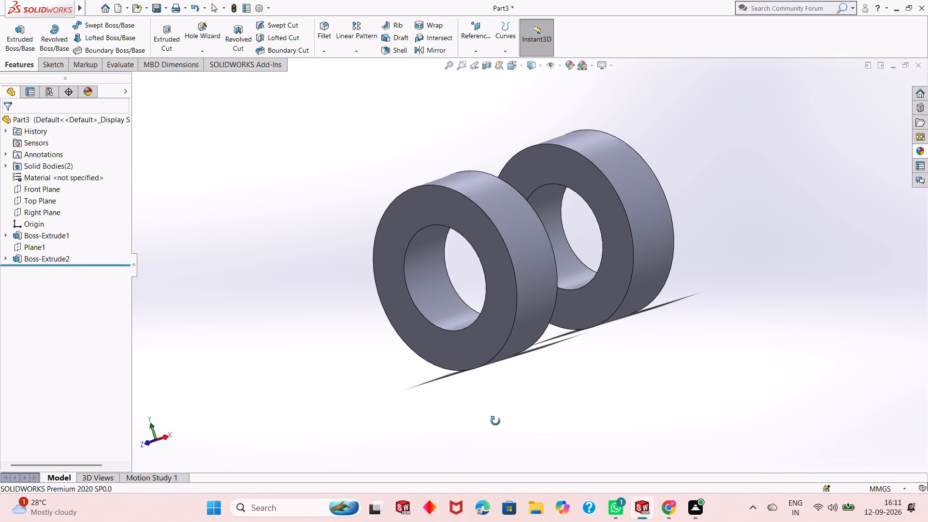
middle_click_drag(495, 421, 618, 410)
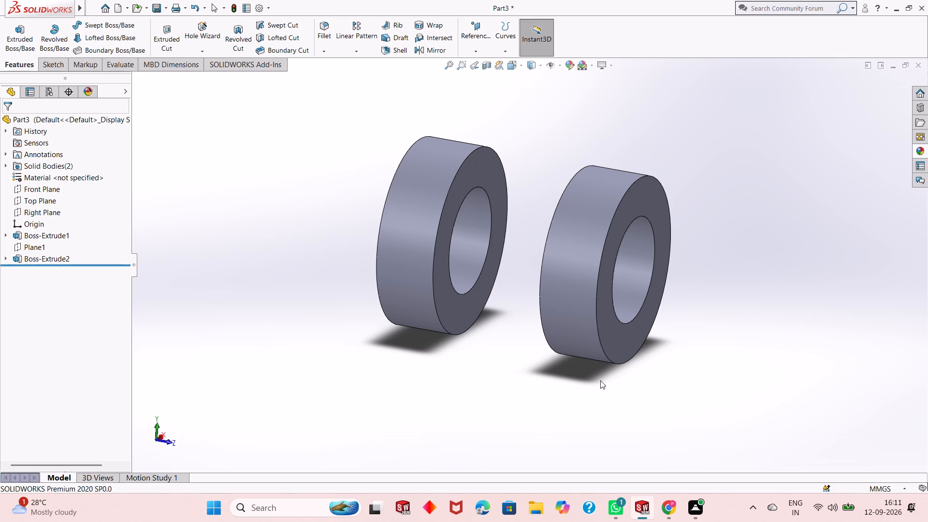
scroll(625, 346, "down", 1)
scroll(377, 152, "up", 2)
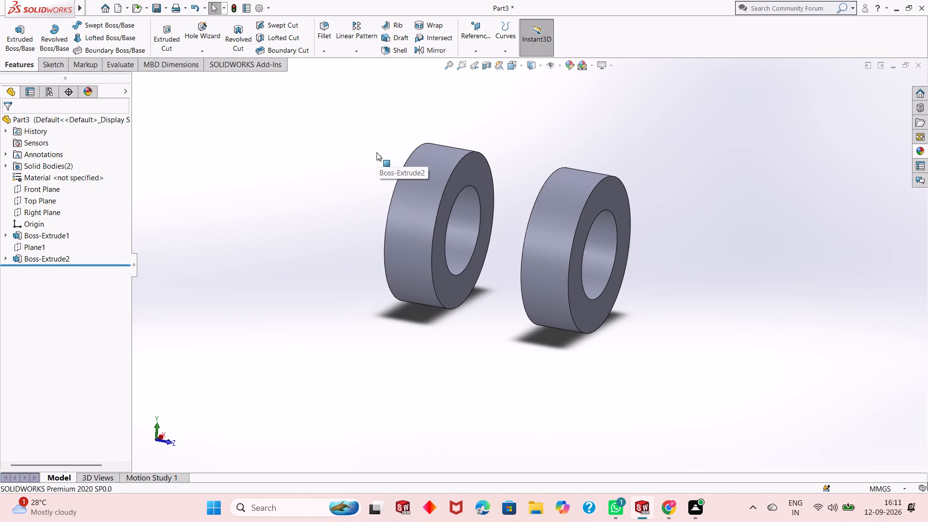
scroll(377, 152, "up", 1)
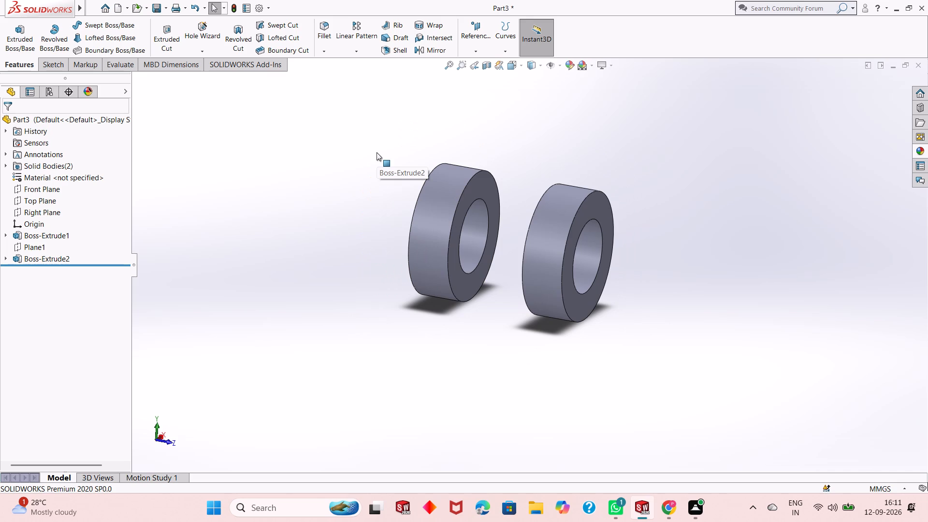
scroll(377, 152, "up", 1)
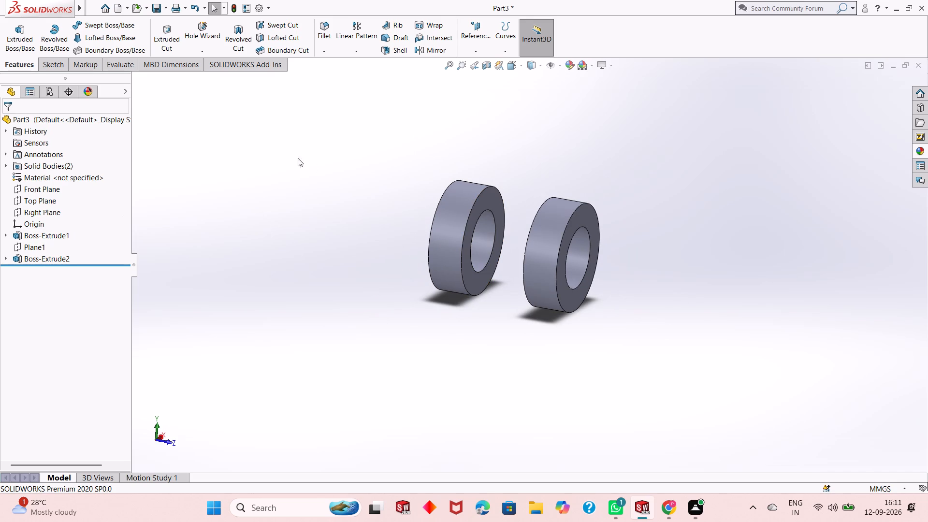
Start a reference plane parallel to the Top Plane with an offset distance of 30 mm.
left_click(481, 47)
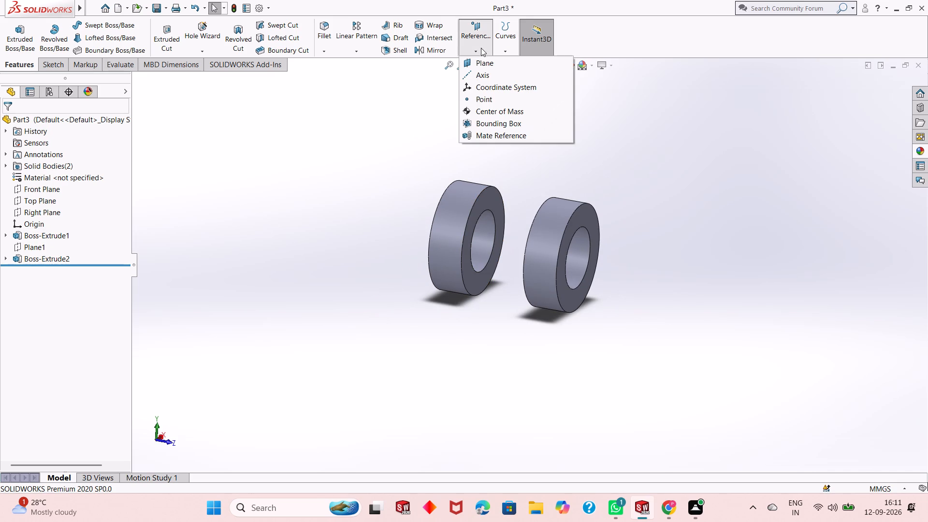
left_click(489, 60)
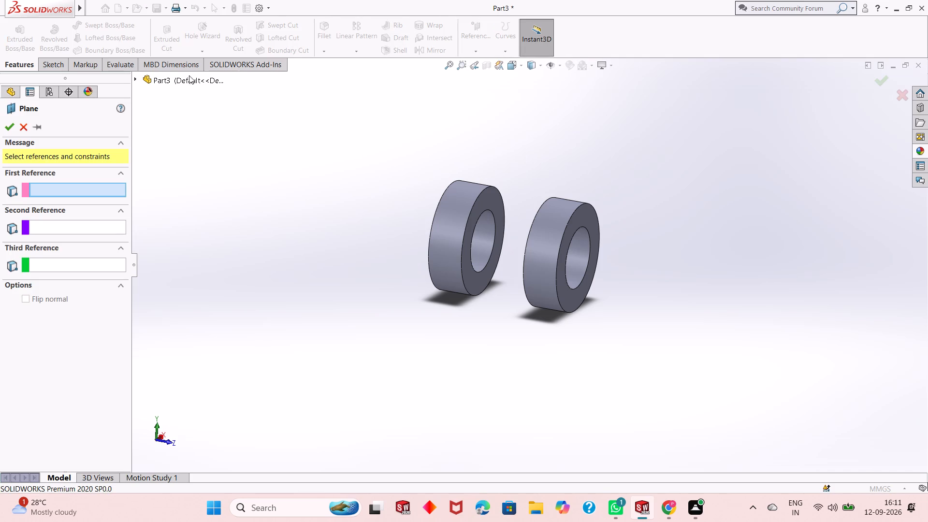
left_click(158, 79)
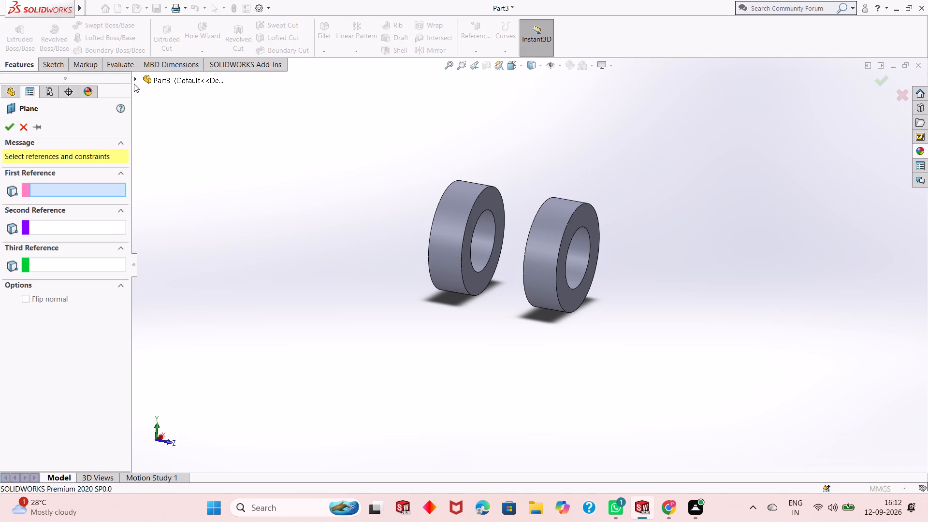
left_click(134, 77)
left_click(143, 83)
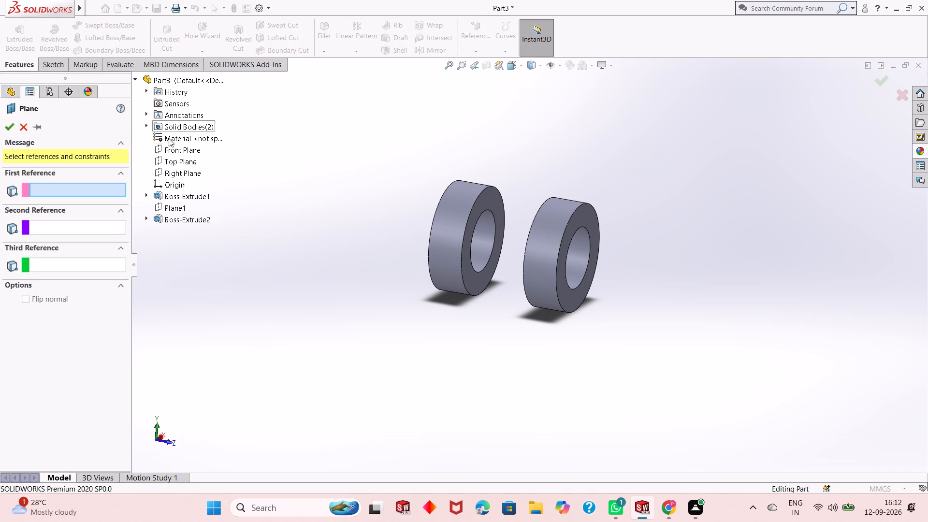
left_click(185, 160)
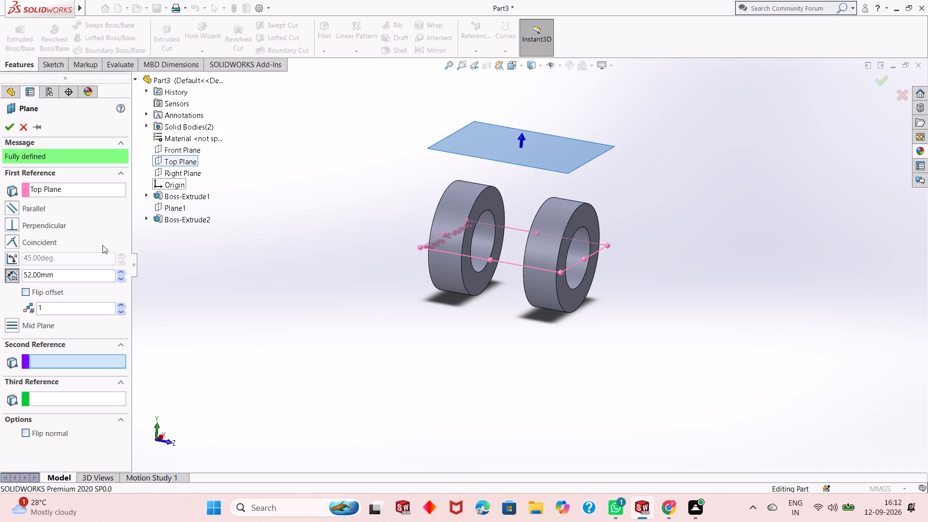
double_click(54, 273)
type("30")
key("Return")
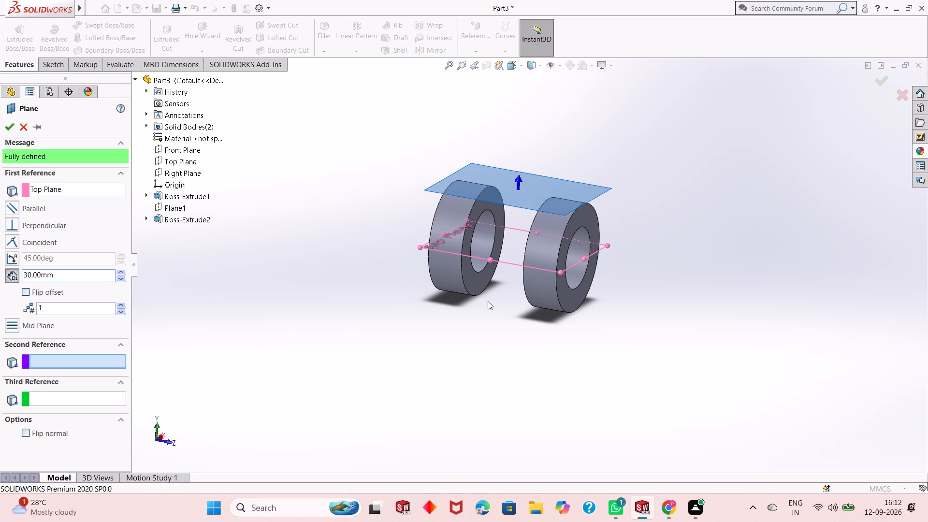
Examine the clearance between the previewed plane and the tops of the two rings from edge-on and at different zooms.
middle_click_drag(567, 321, 545, 283)
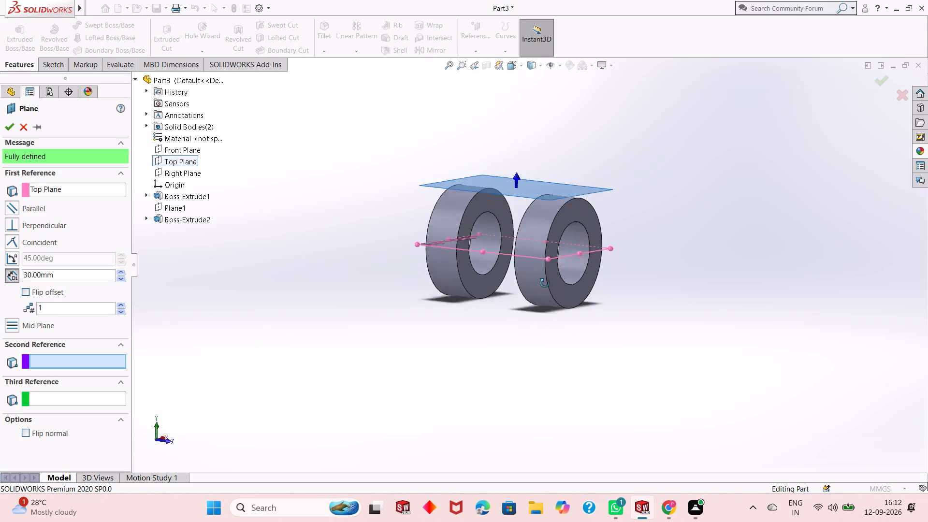
middle_click_drag(545, 283, 535, 283)
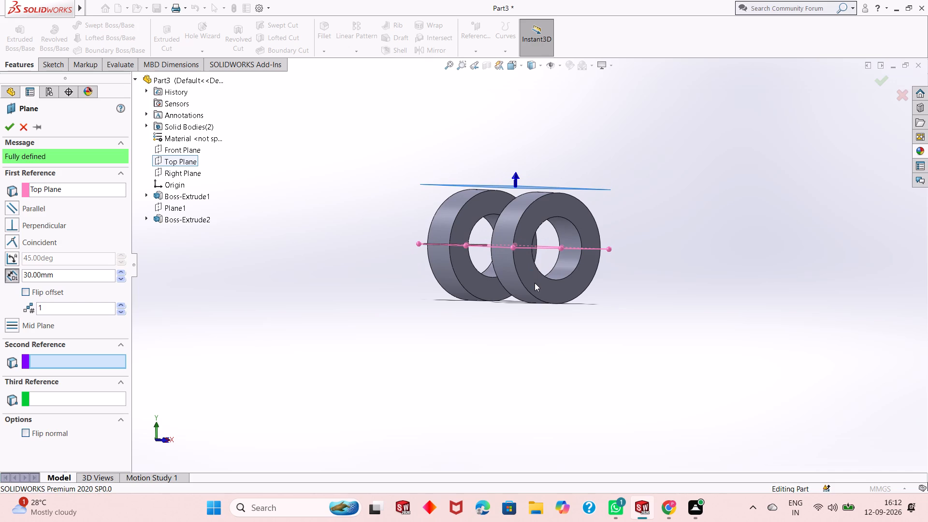
scroll(516, 225, "up", 1)
scroll(530, 148, "down", 2)
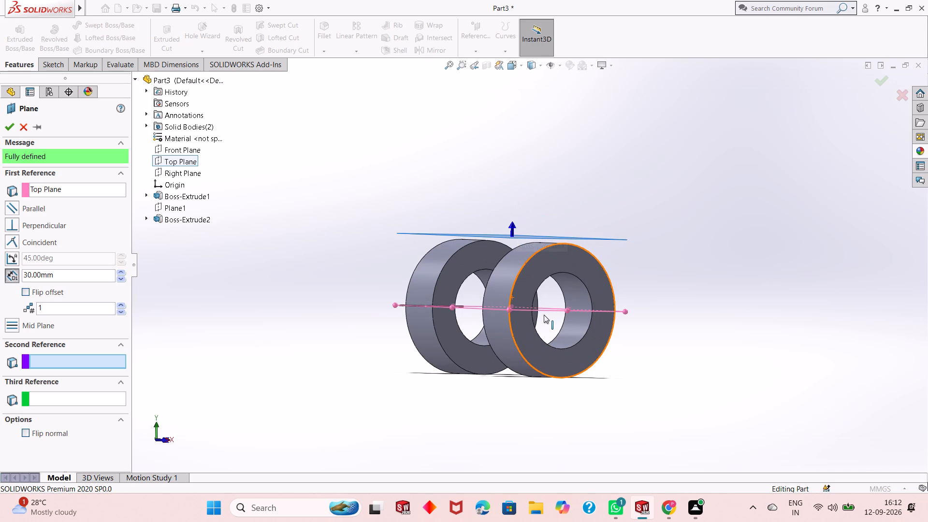
scroll(544, 315, "down", 1)
scroll(544, 315, "up", 1)
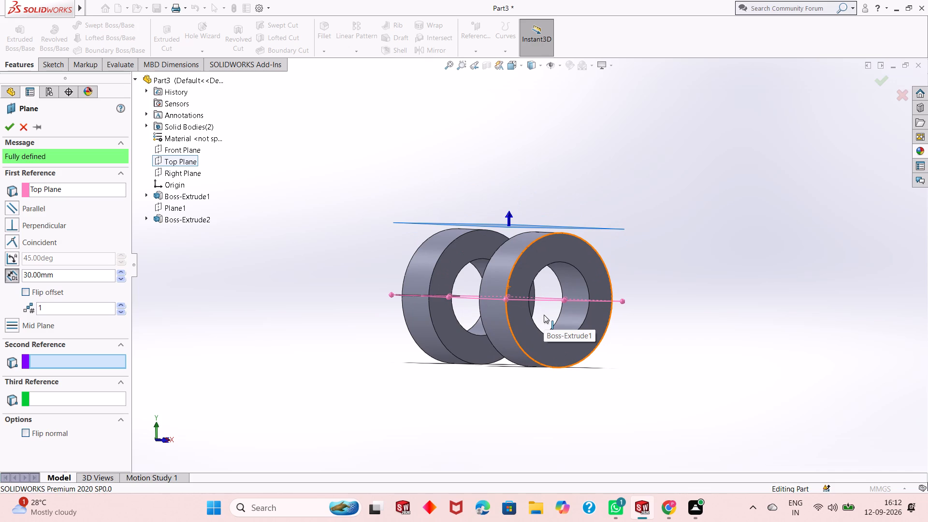
scroll(544, 315, "up", 1)
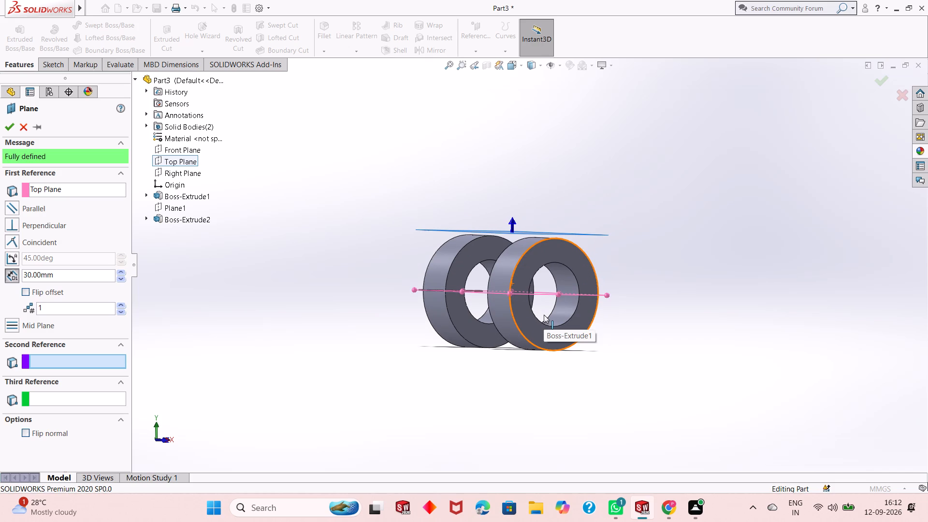
scroll(544, 315, "up", 1)
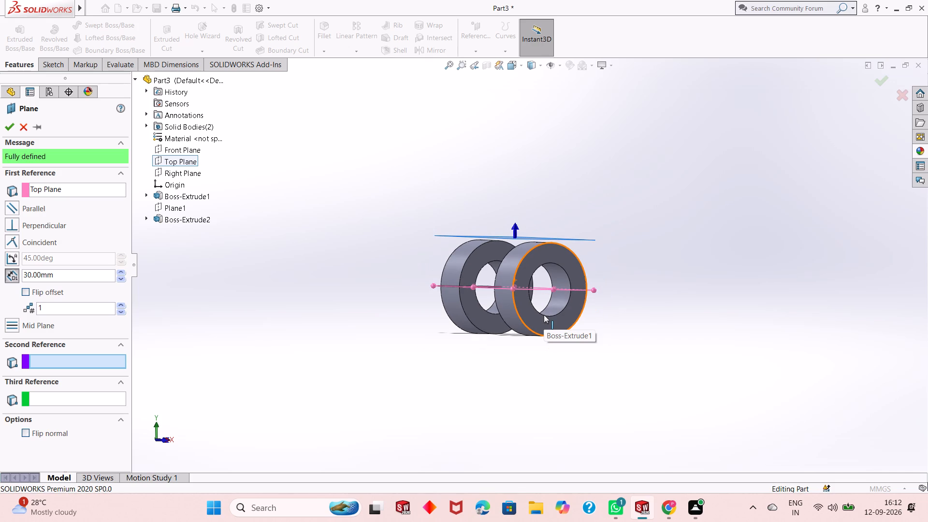
scroll(544, 315, "down", 2)
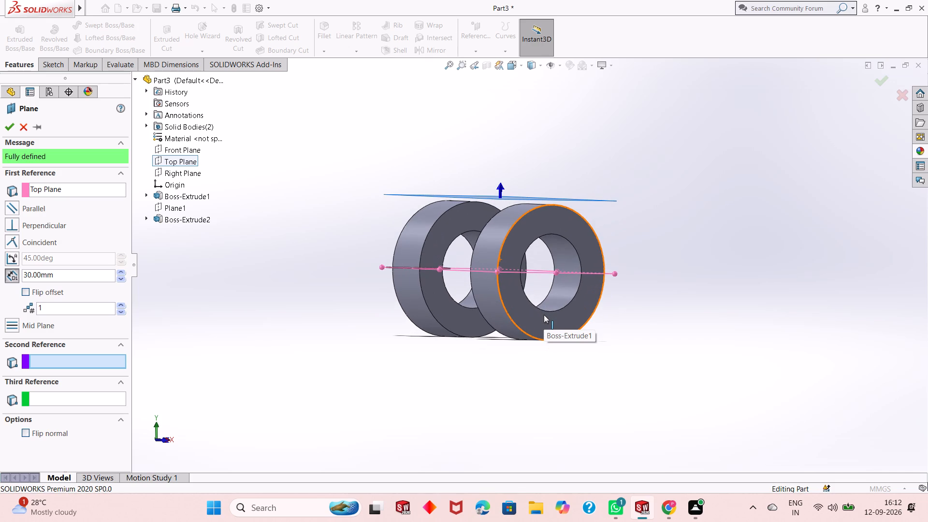
scroll(544, 315, "up", 1)
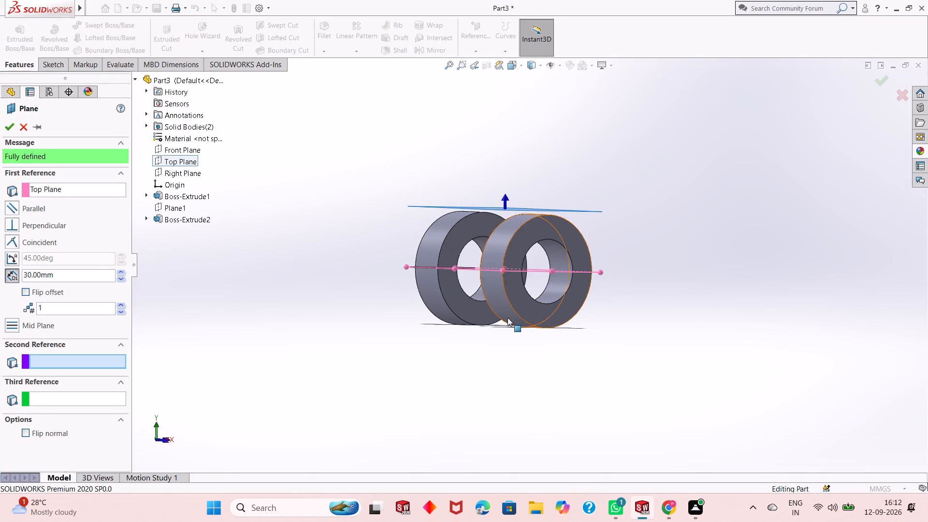
scroll(521, 324, "up", 1)
scroll(534, 203, "down", 1)
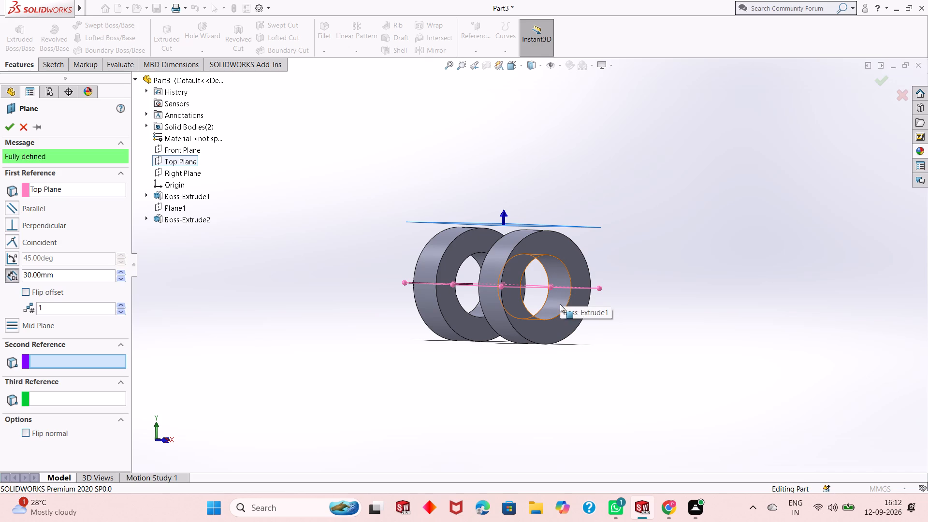
scroll(560, 305, "down", 1)
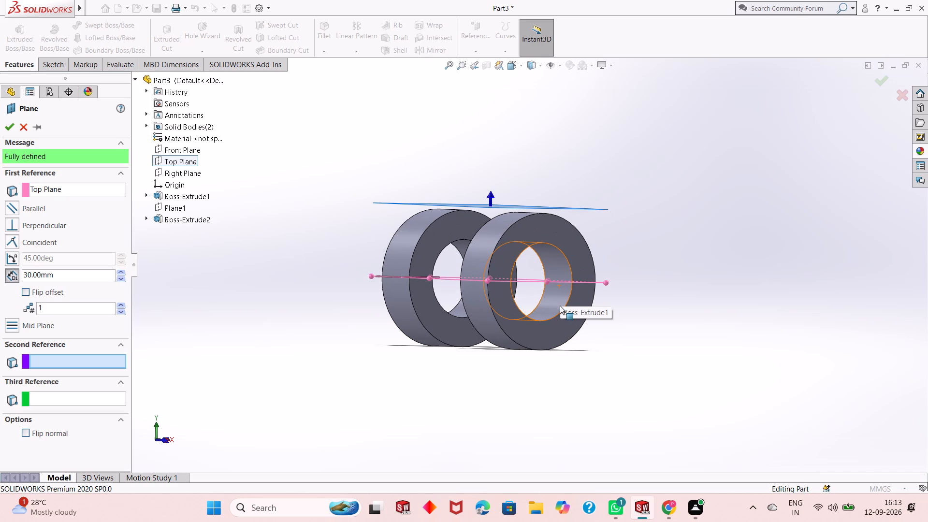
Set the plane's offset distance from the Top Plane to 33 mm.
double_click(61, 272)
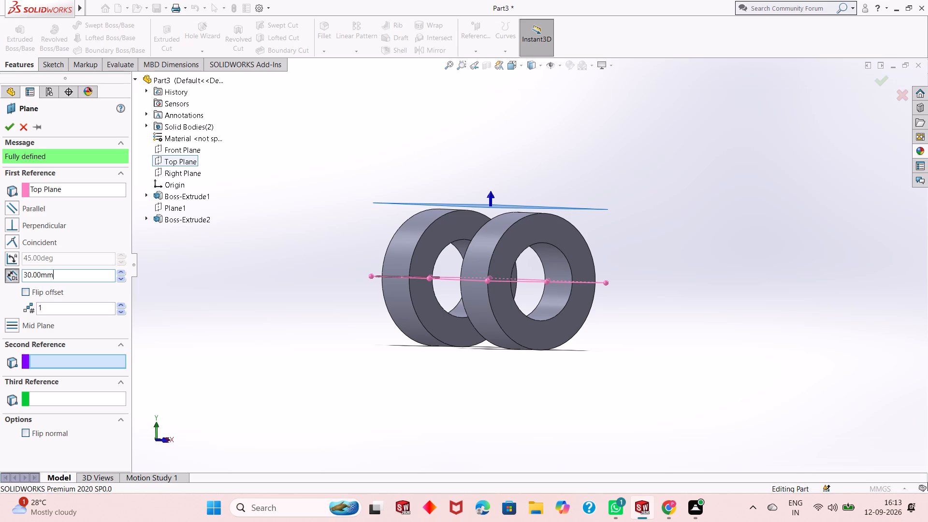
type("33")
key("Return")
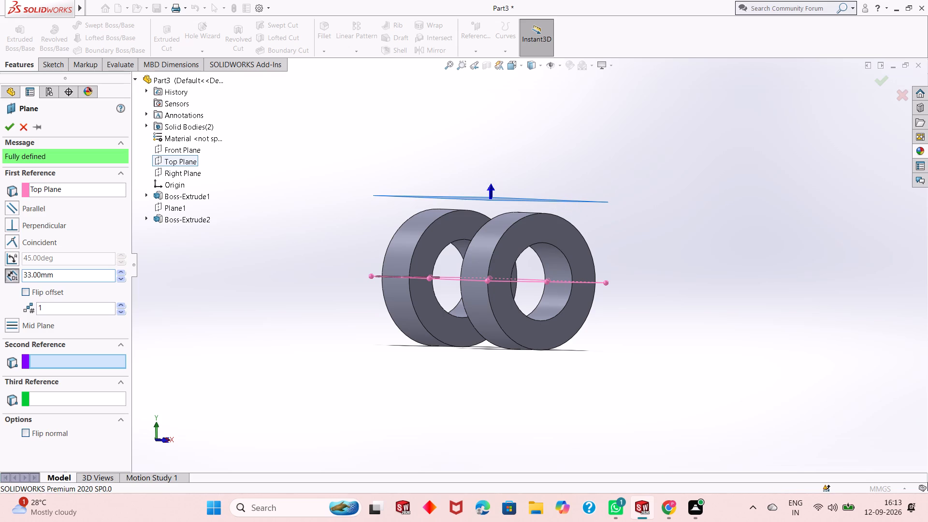
Set the offset distance from the Top Plane to 35 mm and create the reference plane.
double_click(61, 272)
type("35")
key("Return")
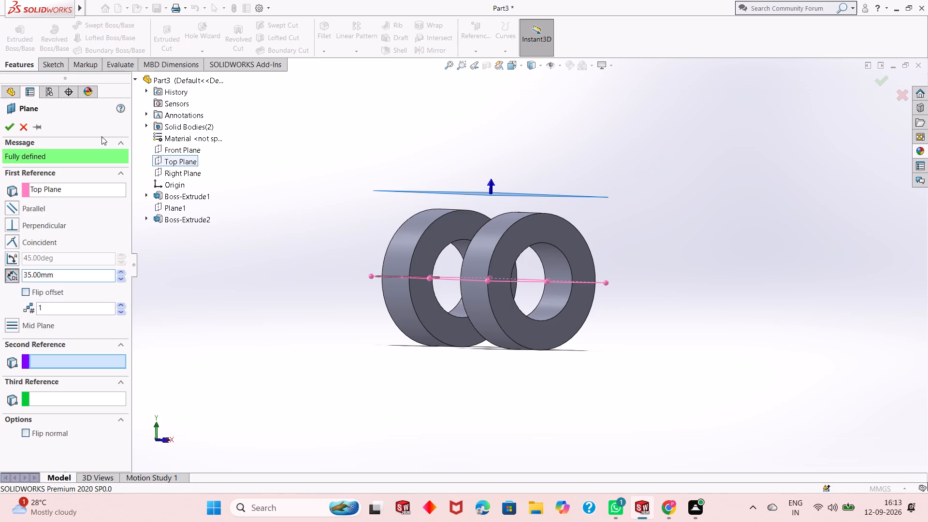
middle_click_drag(429, 235, 438, 249)
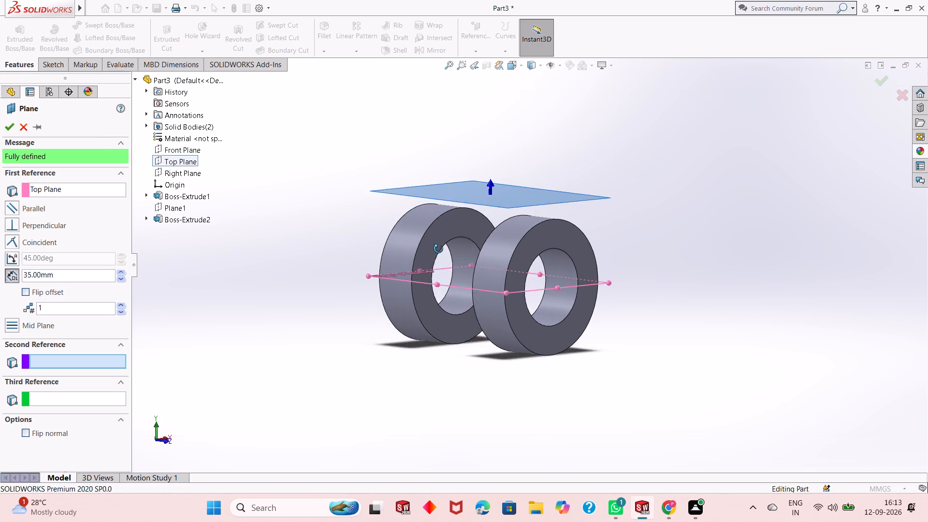
middle_click_drag(438, 249, 432, 233)
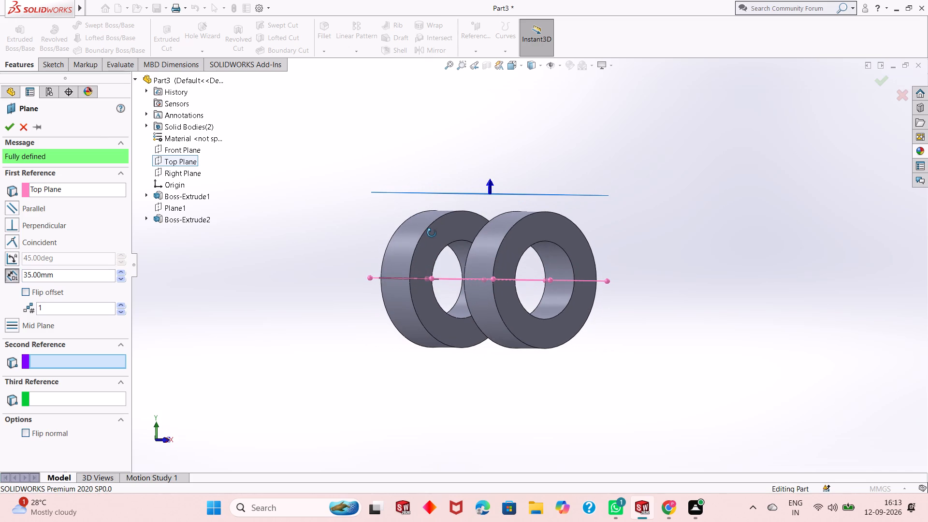
middle_click_drag(432, 233, 421, 290)
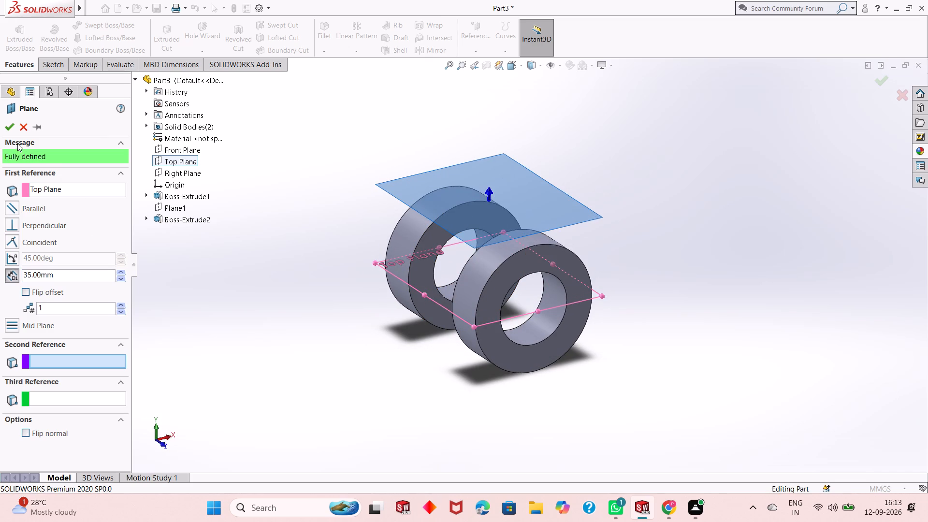
left_click(6, 129)
On the new plane above the rings, sketch a 14 mm line from the second ring's inner corner along its side, plus a 56 mm line across it.
left_click(513, 177)
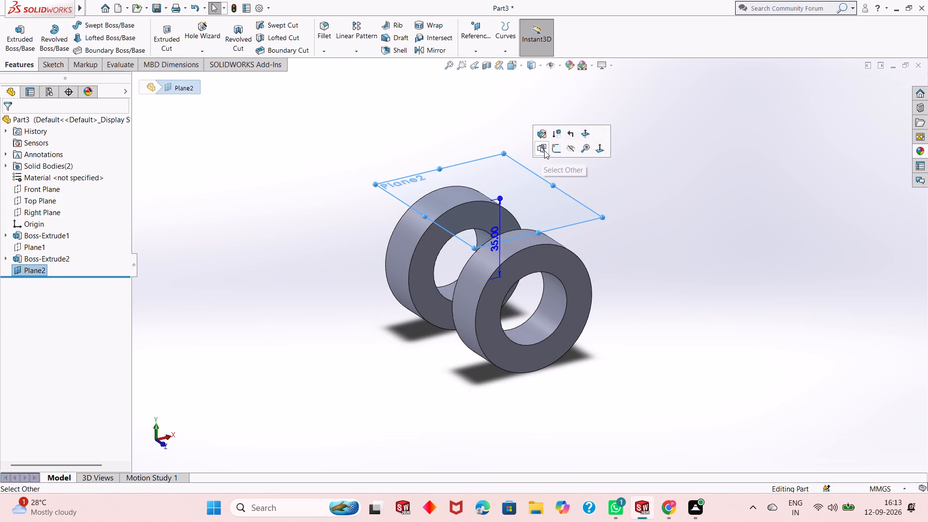
left_click(556, 149)
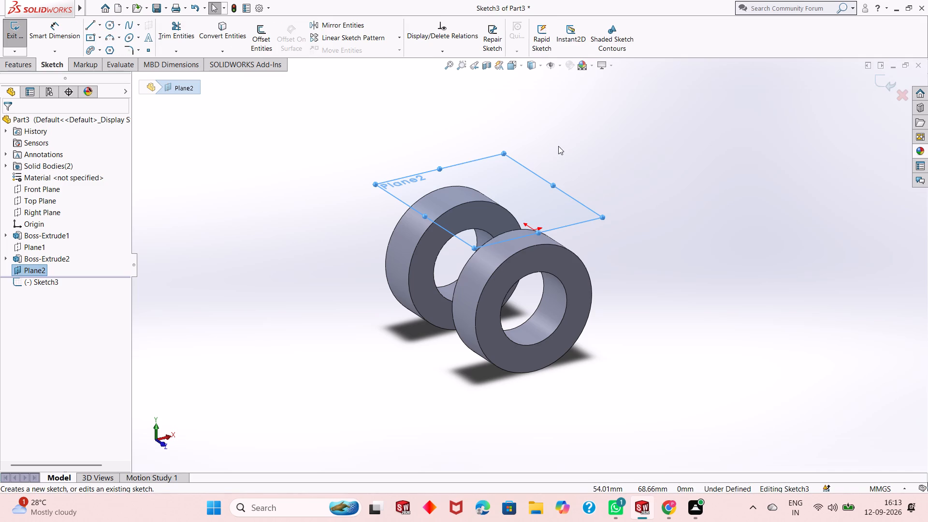
key("ctrl+8")
key("Escape")
key("Escape")
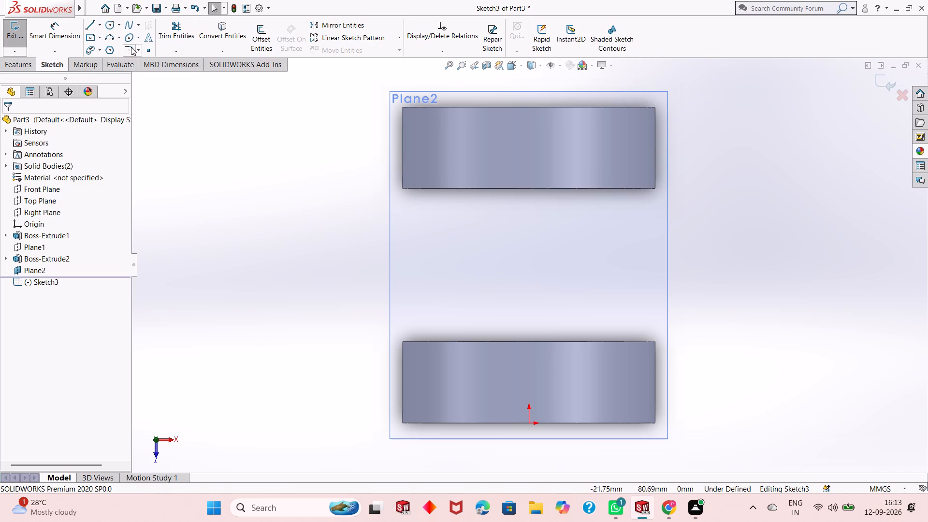
left_click(94, 26)
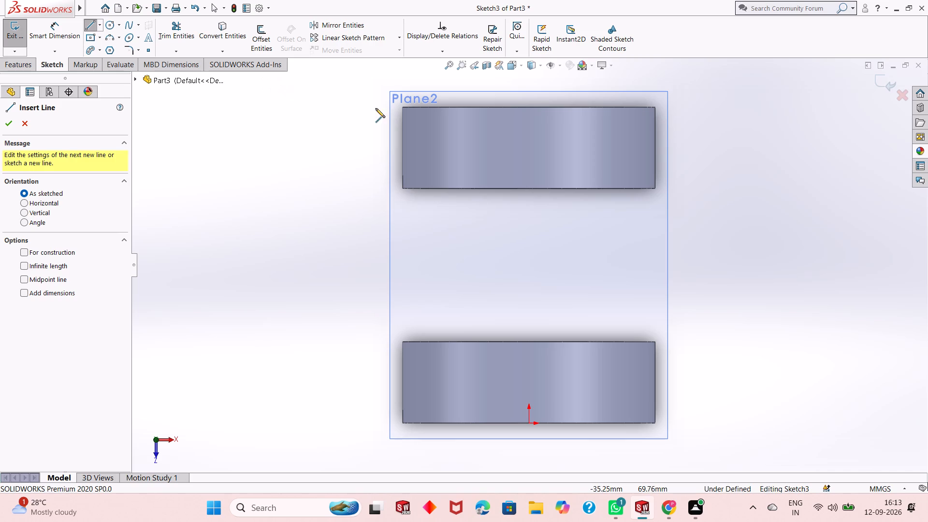
left_click(401, 188)
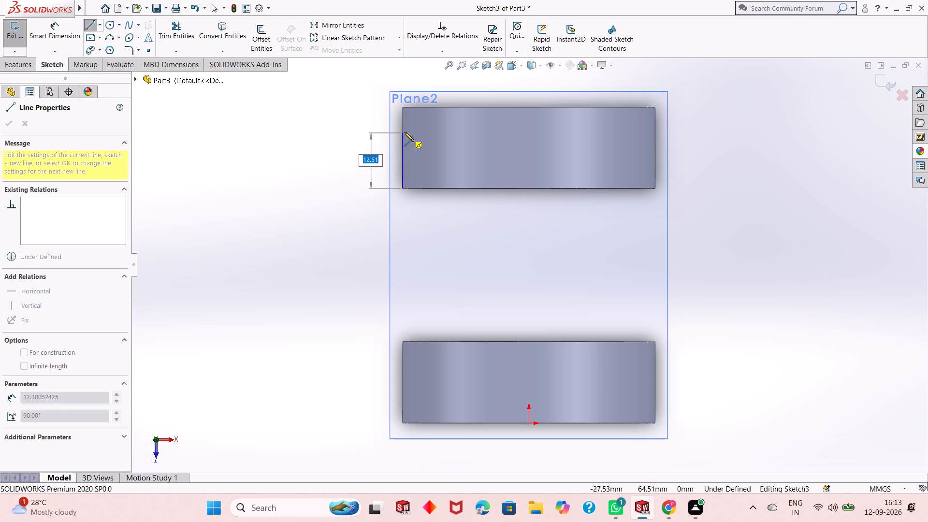
type("14")
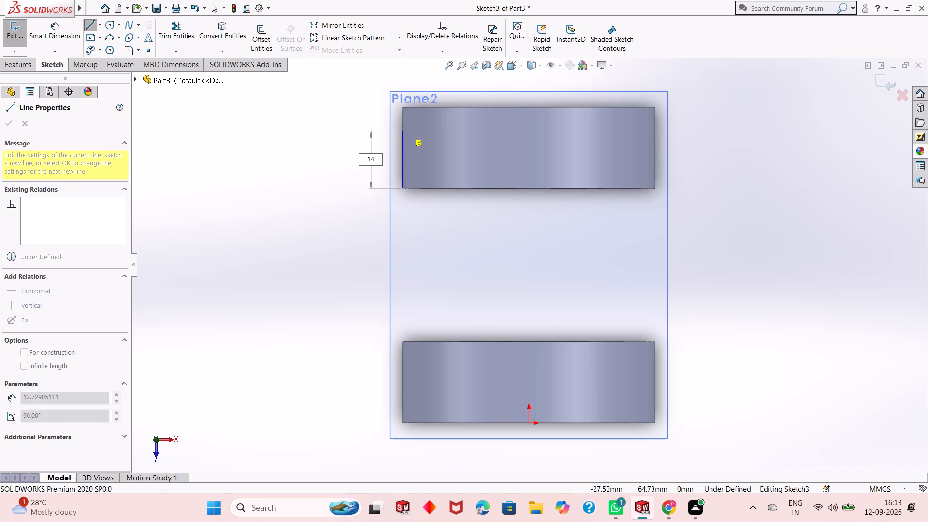
key("Return")
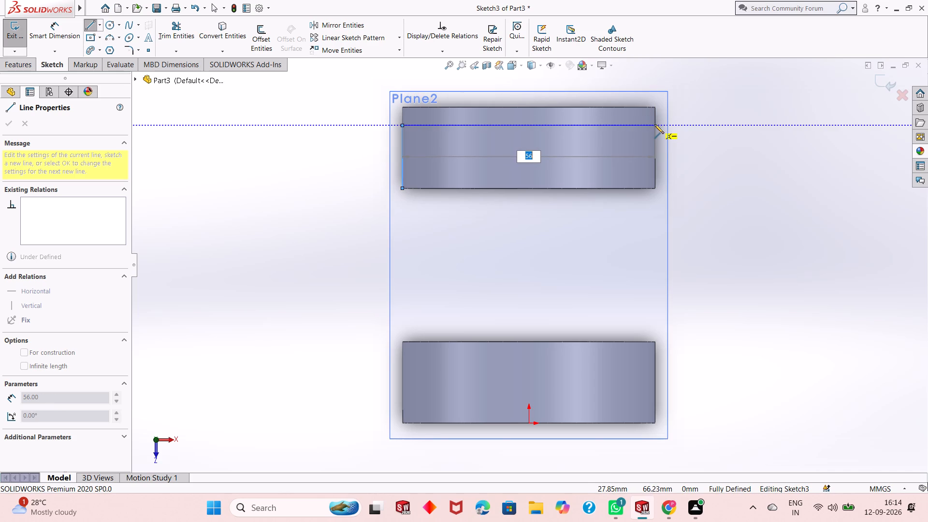
left_click(654, 124)
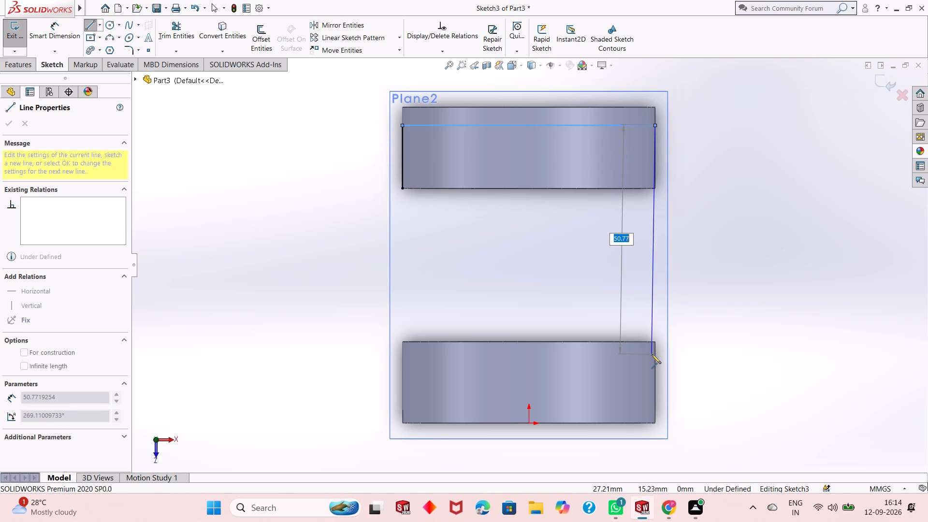
Continue the outline across the gap and 14 mm along the first ring's side, 56 mm across it, and close it with a 48 mm line.
left_click(654, 341)
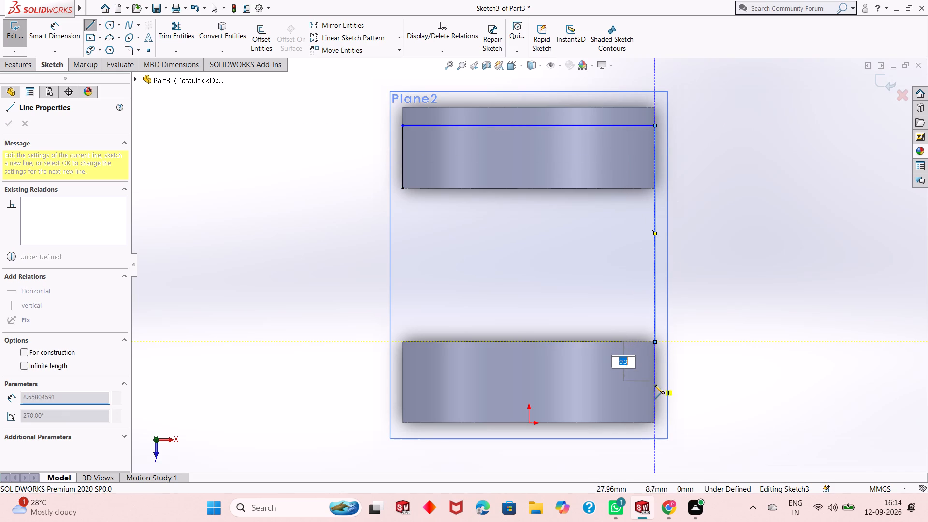
type("14")
key("Return")
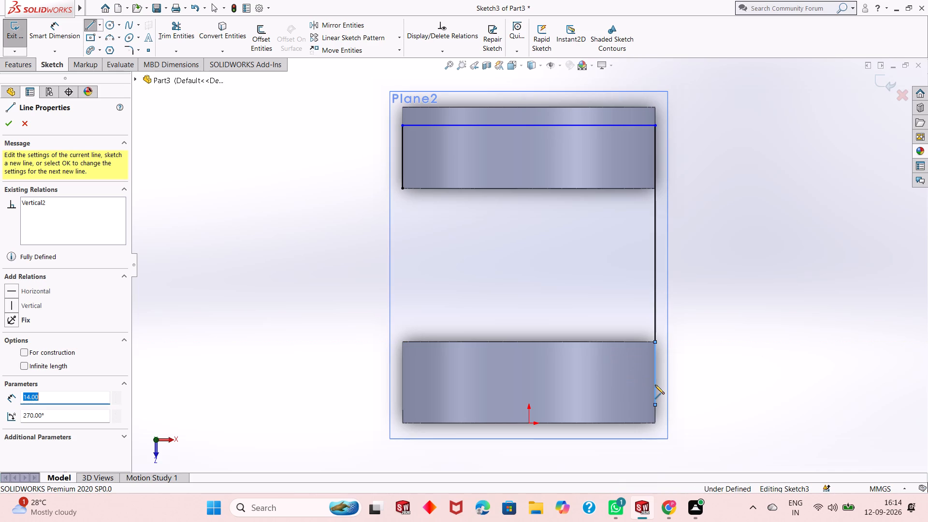
left_click(402, 405)
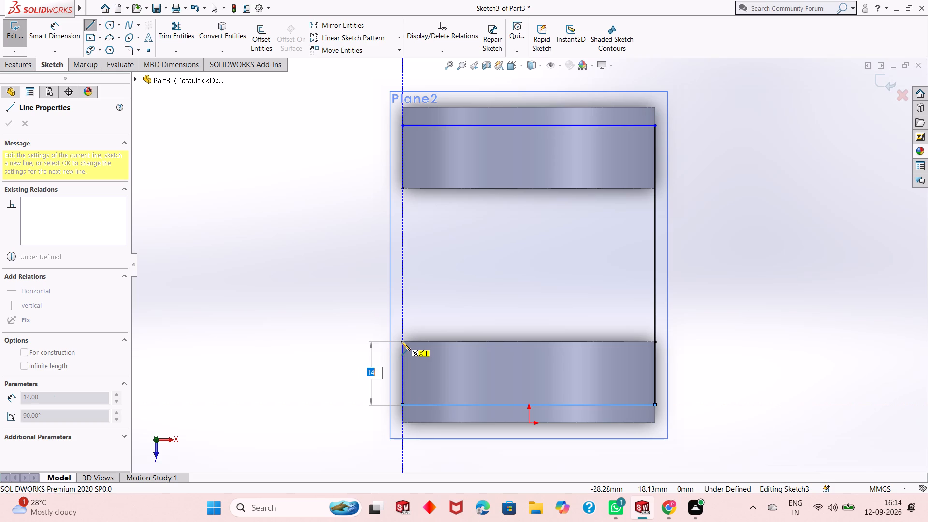
left_click(403, 188)
key("Escape")
key("Escape")
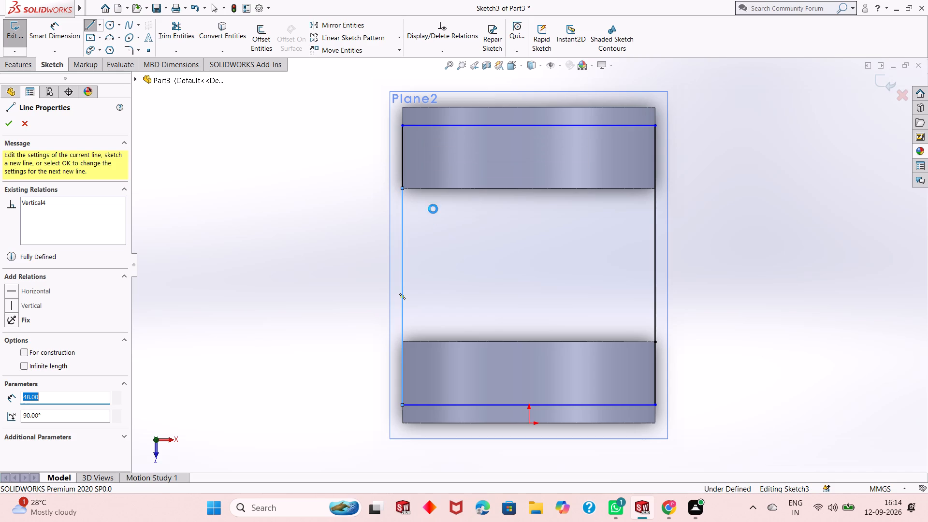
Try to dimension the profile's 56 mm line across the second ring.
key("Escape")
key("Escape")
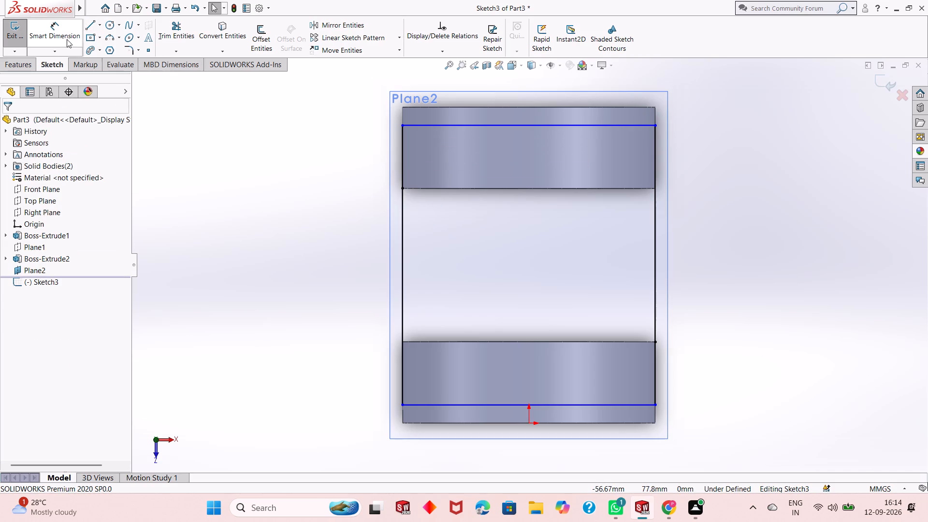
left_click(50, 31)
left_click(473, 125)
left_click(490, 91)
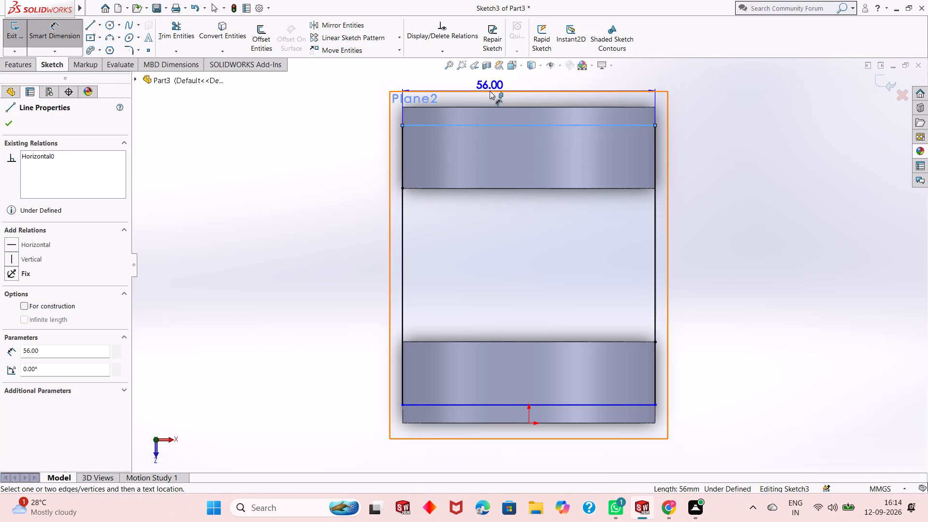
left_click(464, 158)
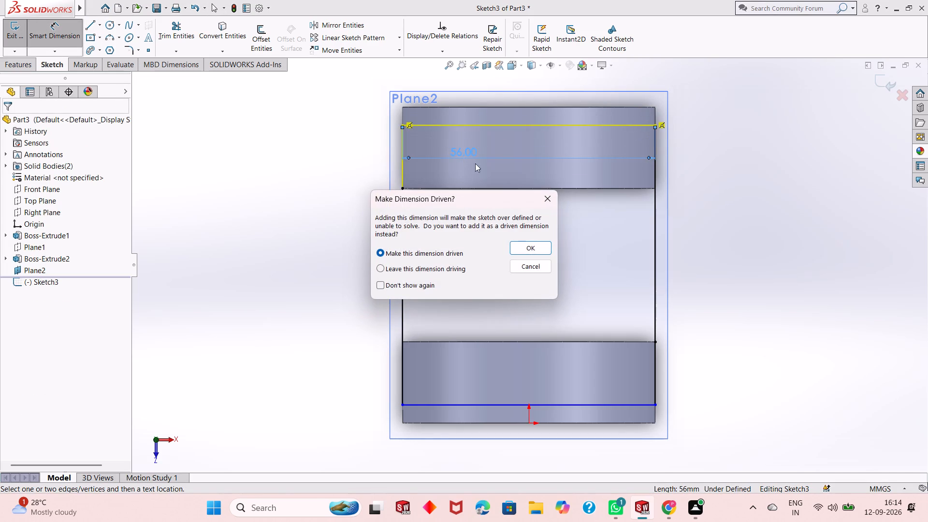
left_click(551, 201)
Dimension the profile's two long side lines, across the gap between the rings, at 48 mm each.
left_click(403, 261)
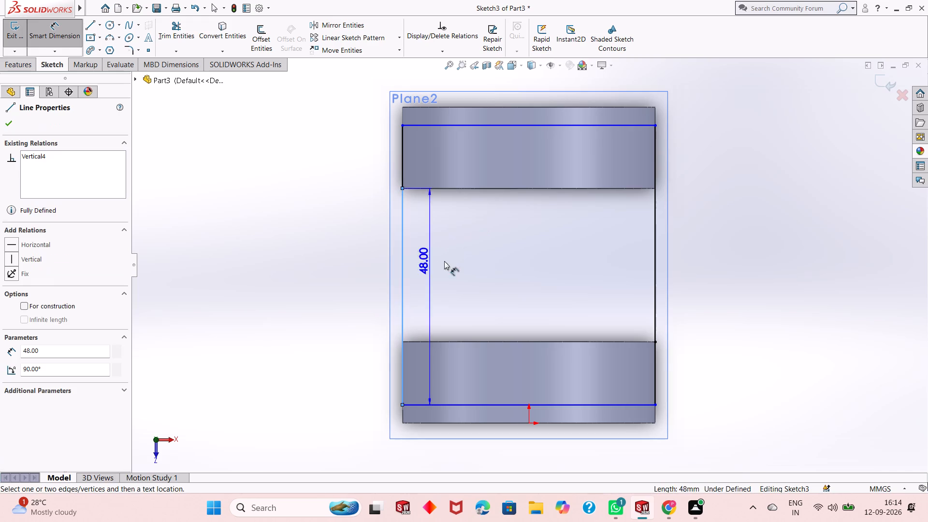
left_click(751, 243)
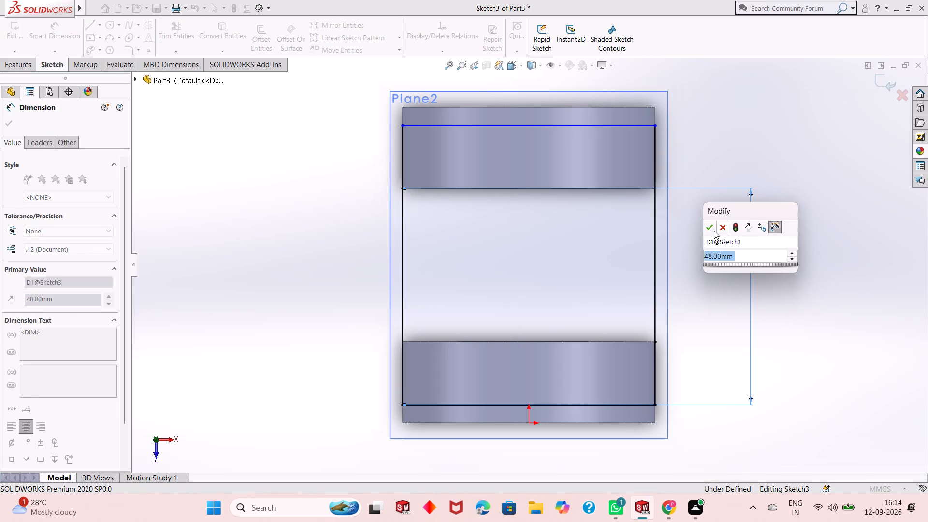
left_click(710, 232)
left_click(657, 162)
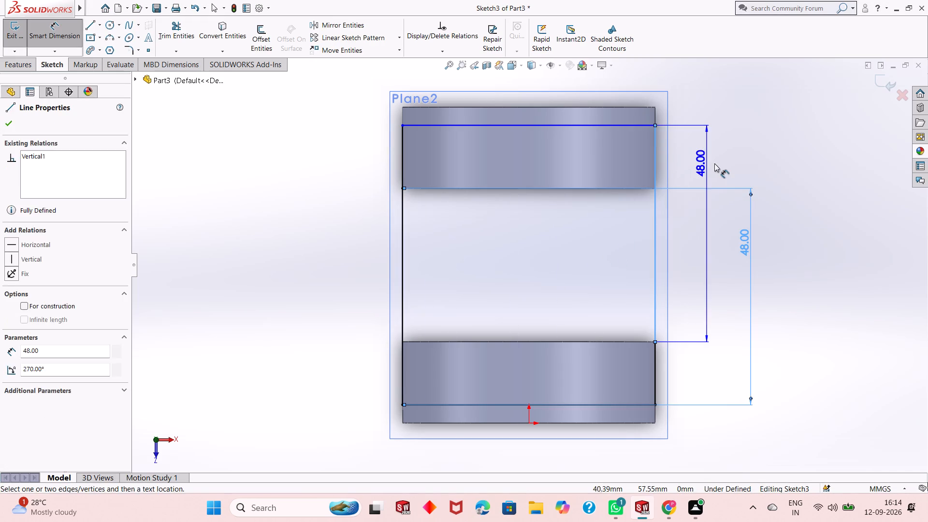
left_click(716, 163)
left_click(675, 147)
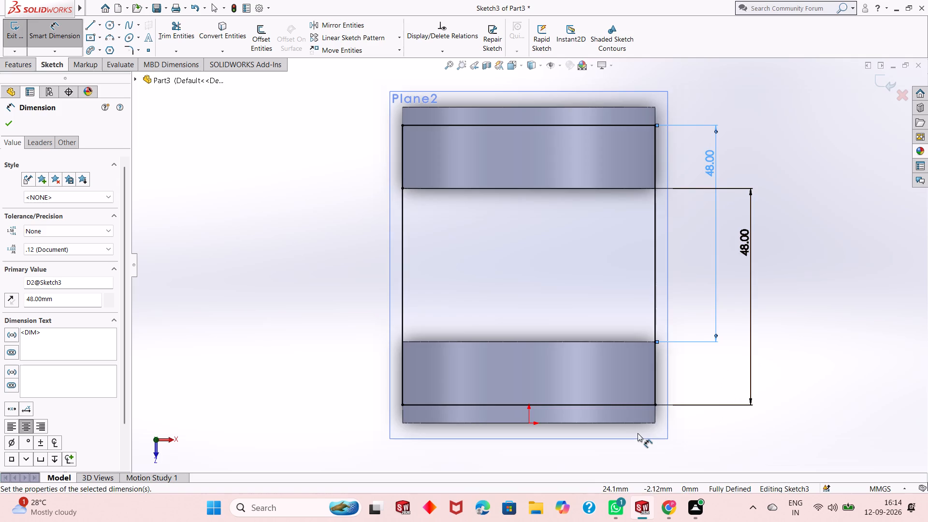
middle_click_drag(638, 425, 668, 241)
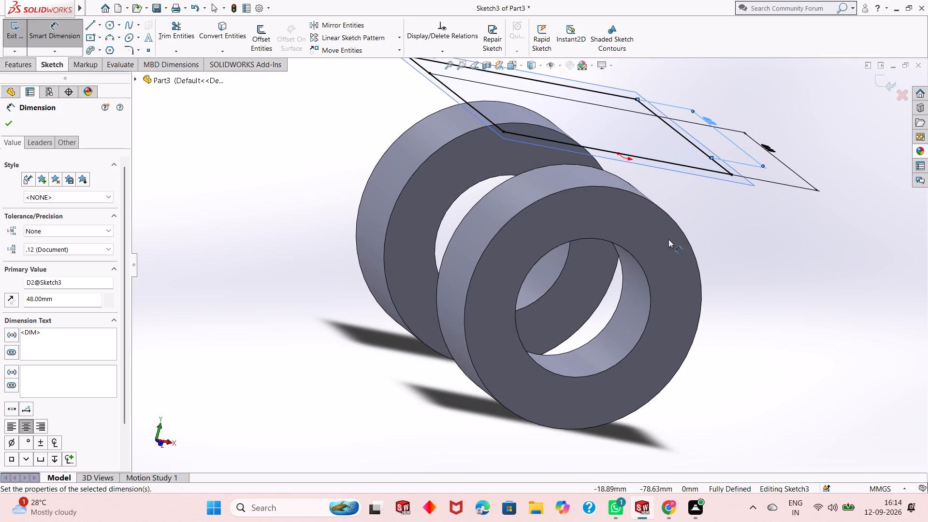
scroll(568, 273, "up", 3)
scroll(564, 86, "down", 1)
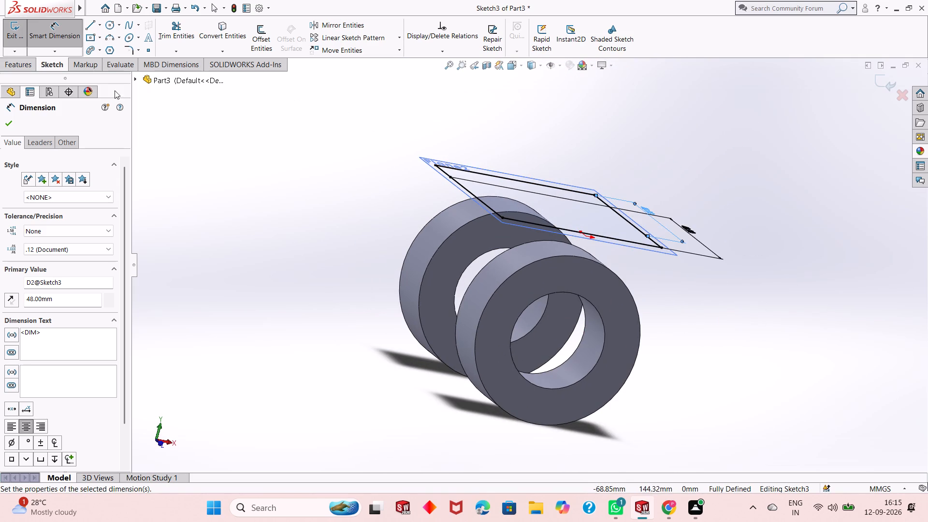
left_click(9, 124)
Extrude the rectangular profile 18 mm blind, reversed downward into the two rings, with the result merged.
left_click(9, 65)
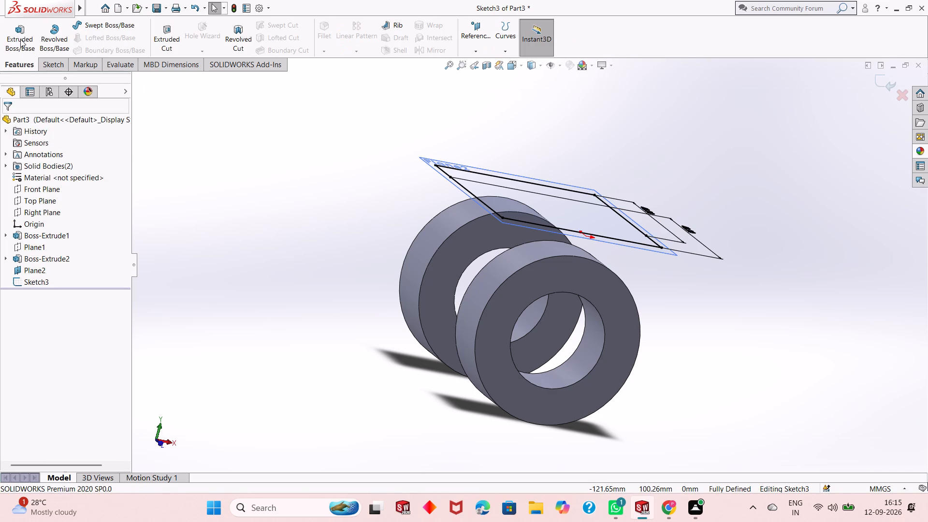
left_click(21, 39)
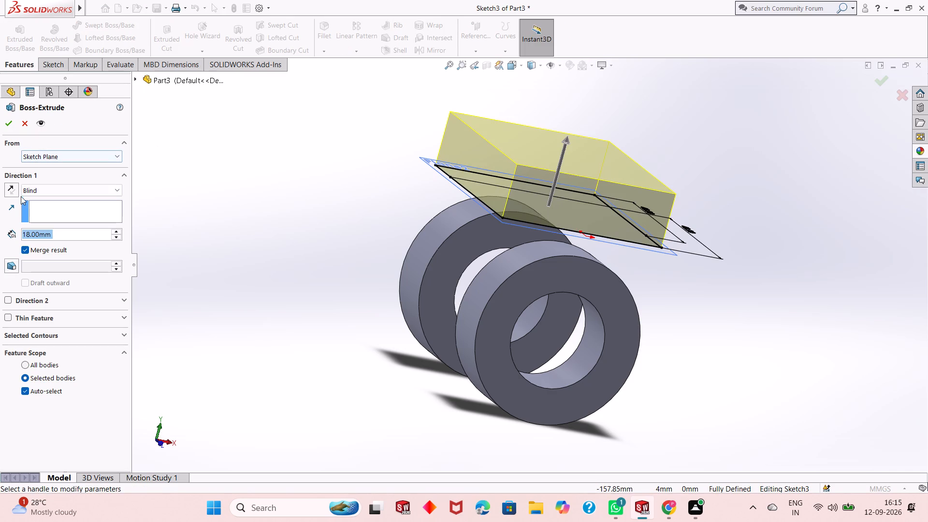
left_click(13, 189)
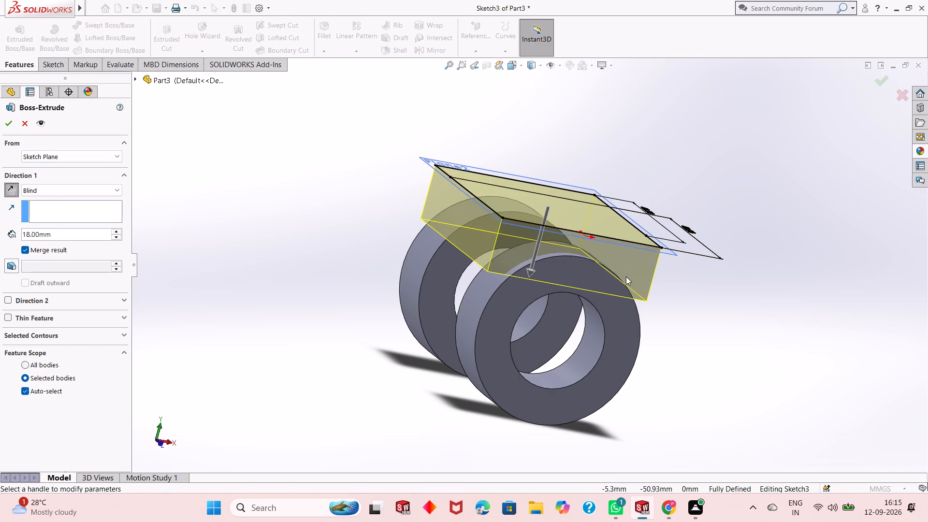
middle_click_drag(626, 276, 669, 286)
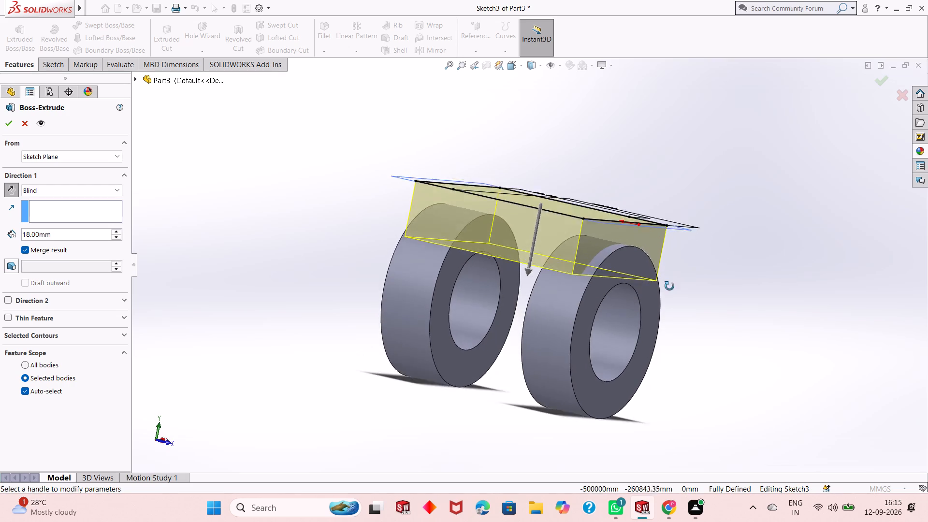
middle_click_drag(669, 286, 667, 301)
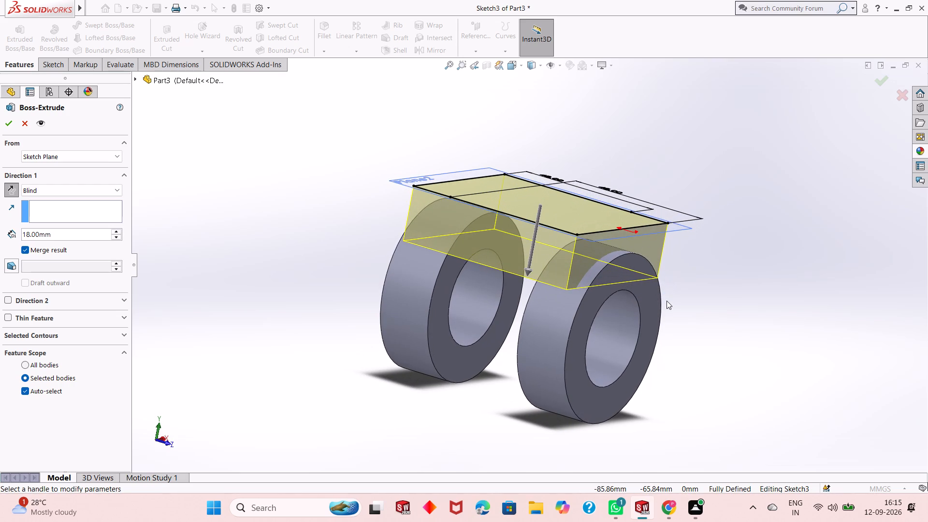
middle_click_drag(667, 301, 597, 295)
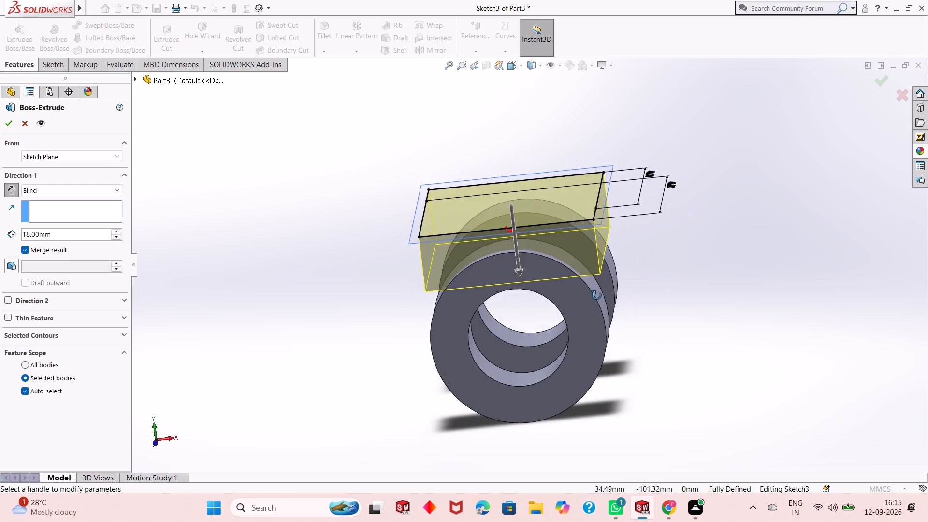
middle_click_drag(597, 295, 595, 269)
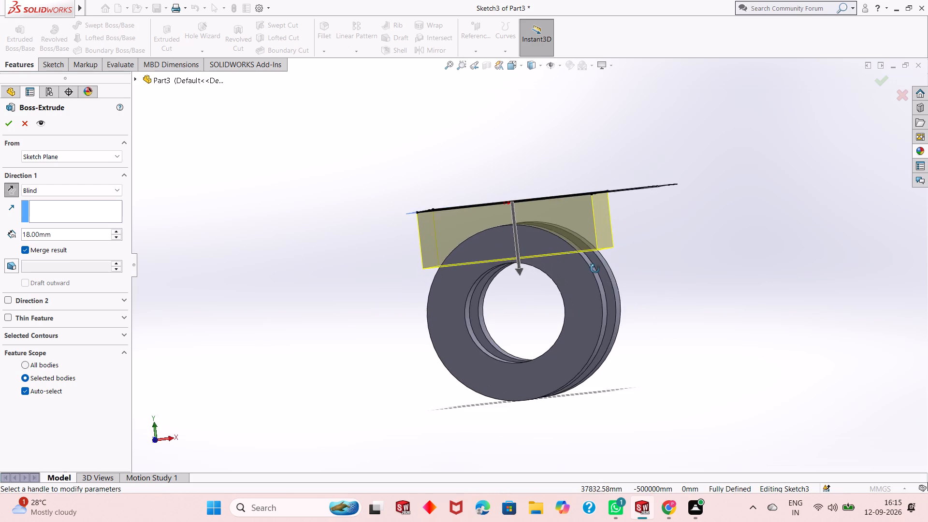
middle_click_drag(595, 269, 594, 269)
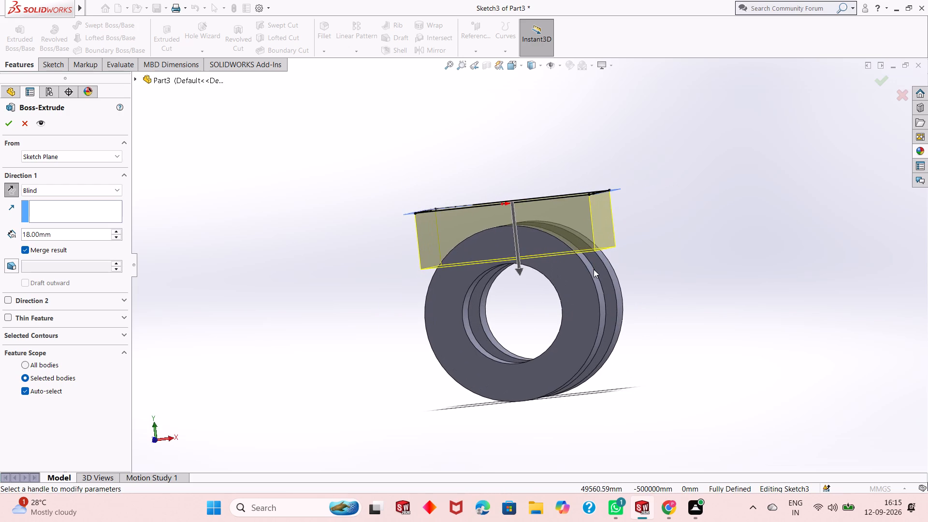
middle_click_drag(593, 239, 602, 272)
scroll(598, 240, "down", 1)
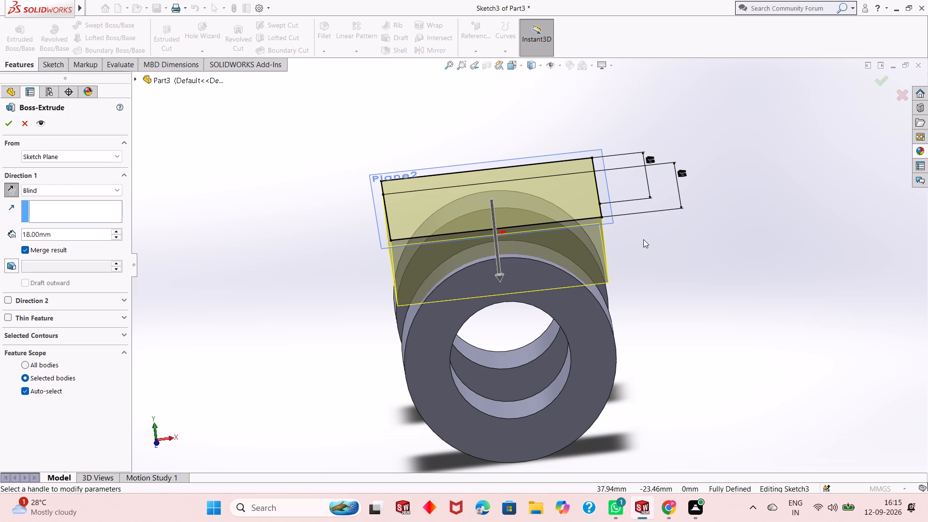
middle_click_drag(651, 258, 654, 215)
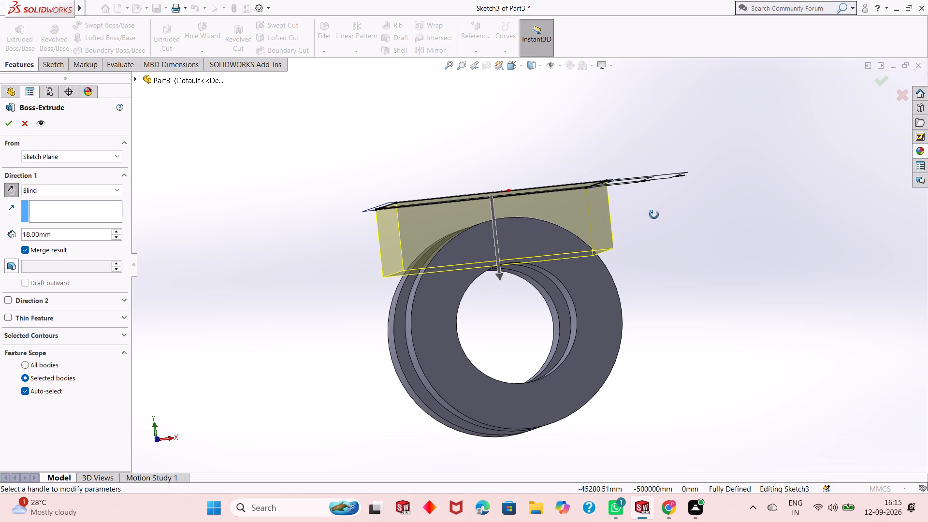
middle_click_drag(654, 215, 645, 223)
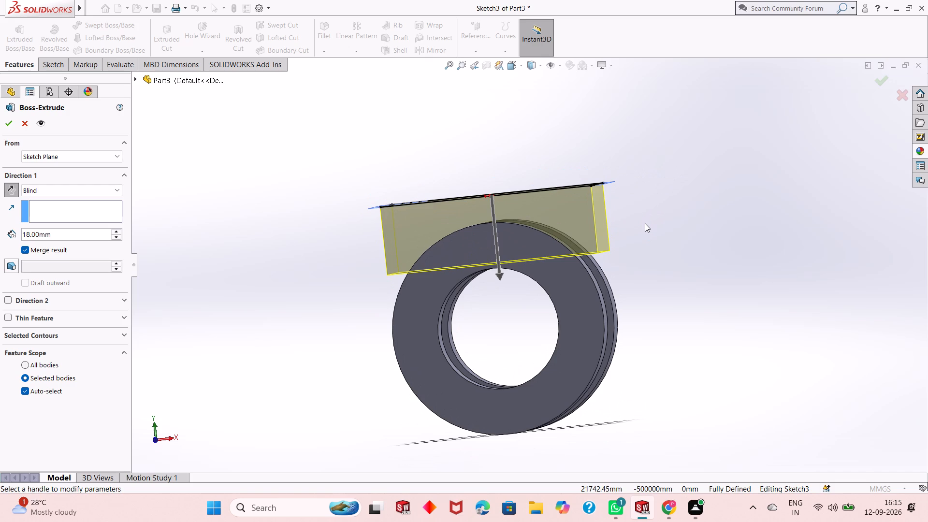
scroll(645, 223, "down", 1)
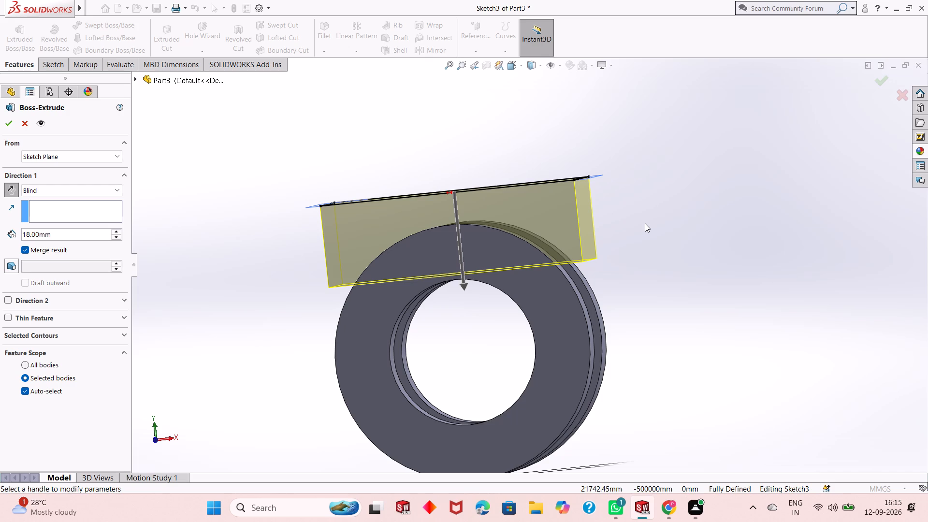
middle_click_drag(534, 270, 545, 285)
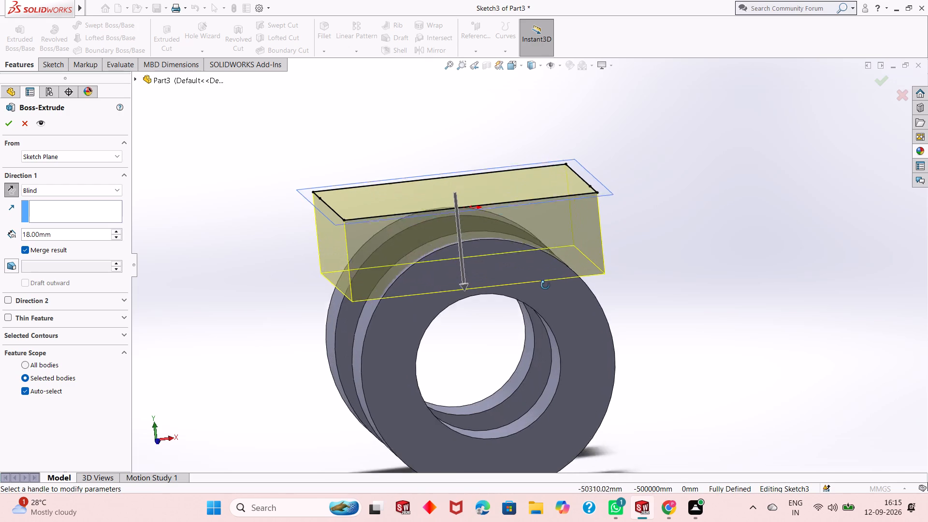
middle_click_drag(545, 285, 548, 291)
scroll(531, 257, "down", 1)
scroll(531, 257, "up", 1)
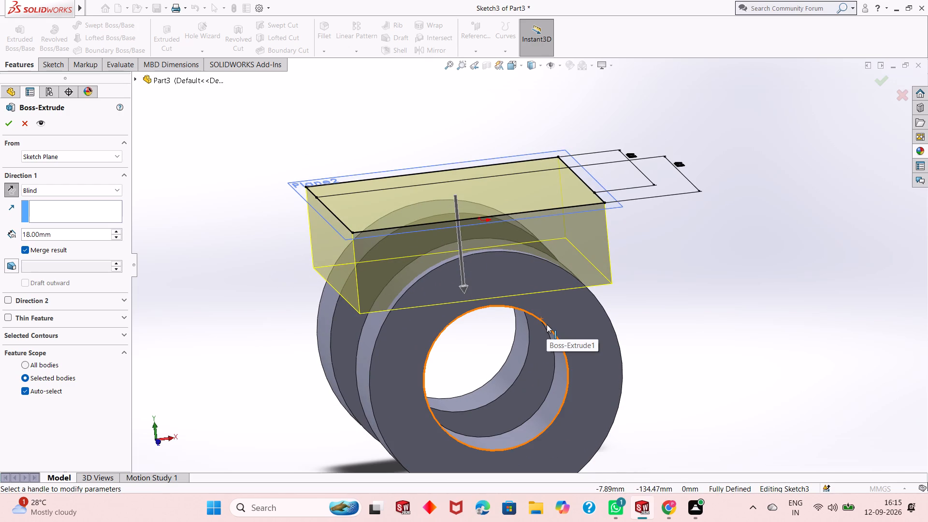
scroll(547, 324, "up", 2)
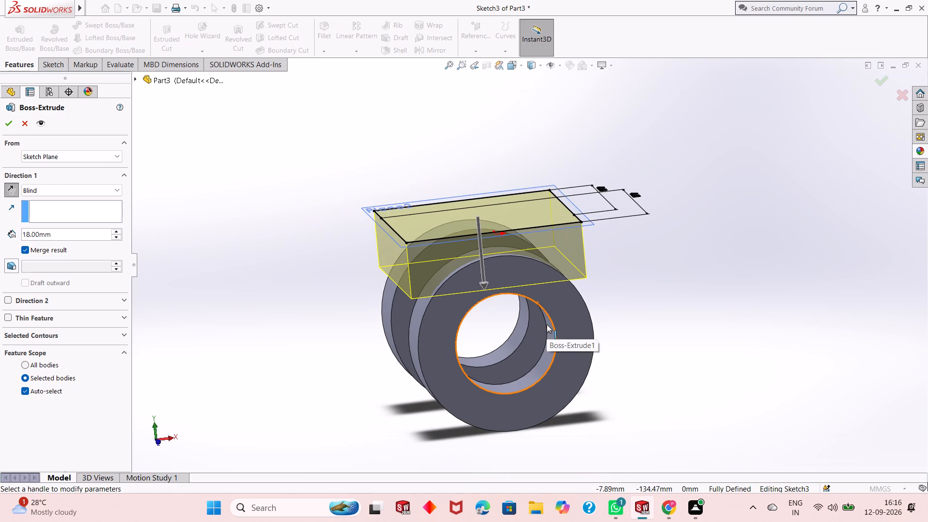
scroll(547, 325, "down", 2)
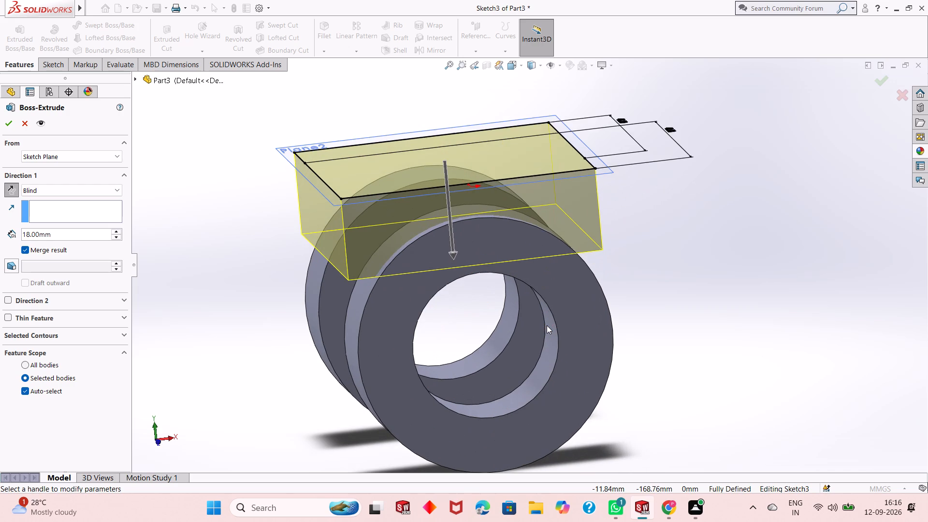
scroll(547, 325, "down", 2)
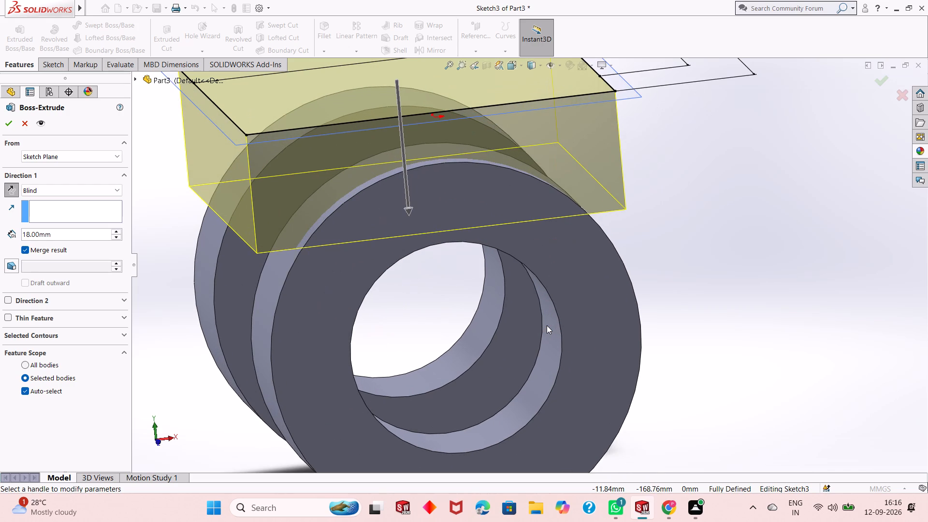
scroll(547, 325, "down", 1)
scroll(547, 325, "up", 1)
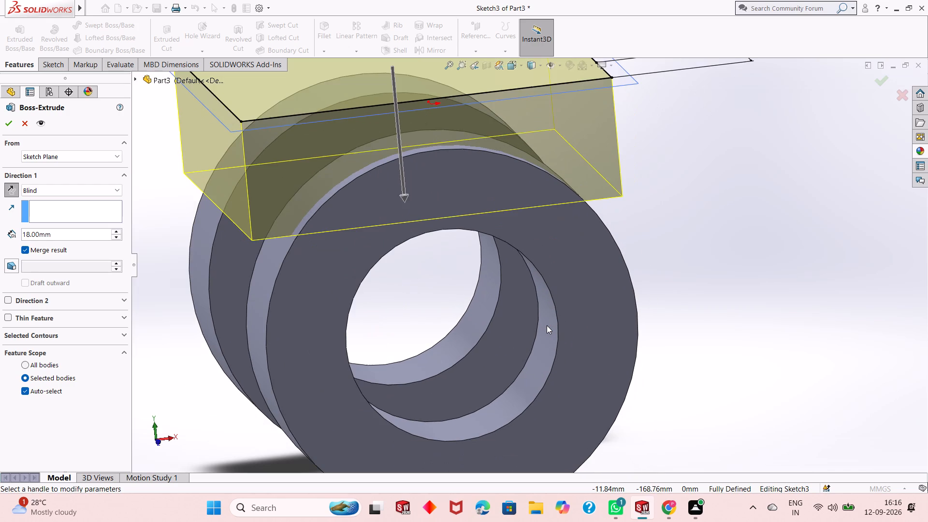
scroll(547, 325, "down", 1)
scroll(547, 325, "up", 1)
scroll(547, 325, "down", 1)
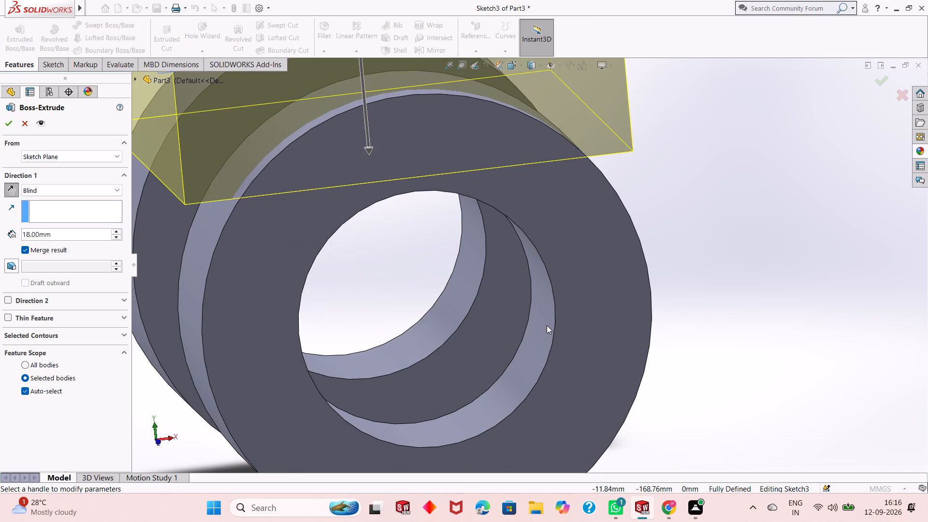
scroll(504, 317, "up", 4)
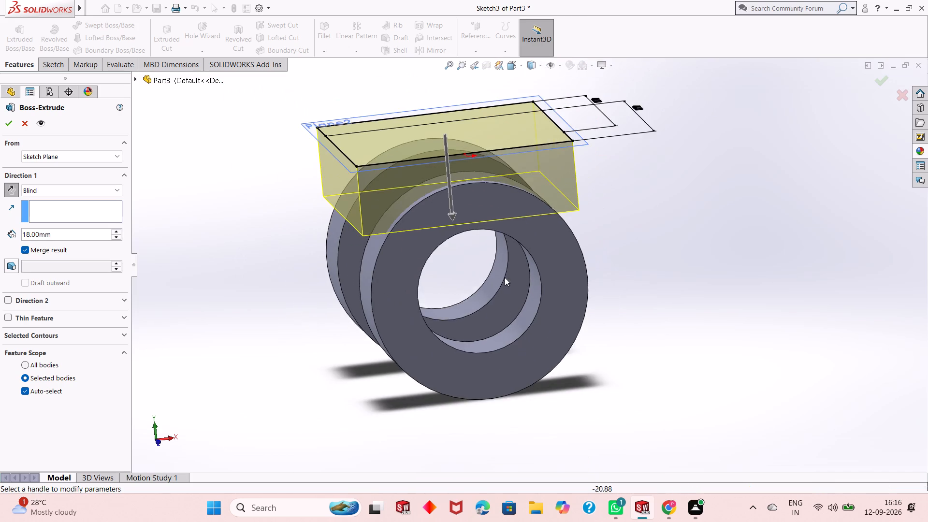
scroll(487, 151, "down", 1)
left_click(9, 121)
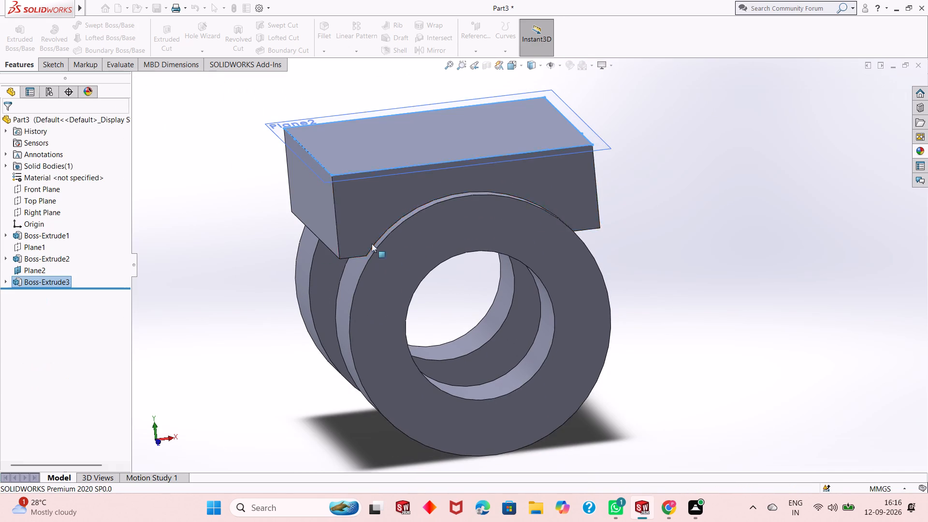
Clear the selection and hide the reference plane on top of the extruded block.
middle_click_drag(536, 294, 545, 282)
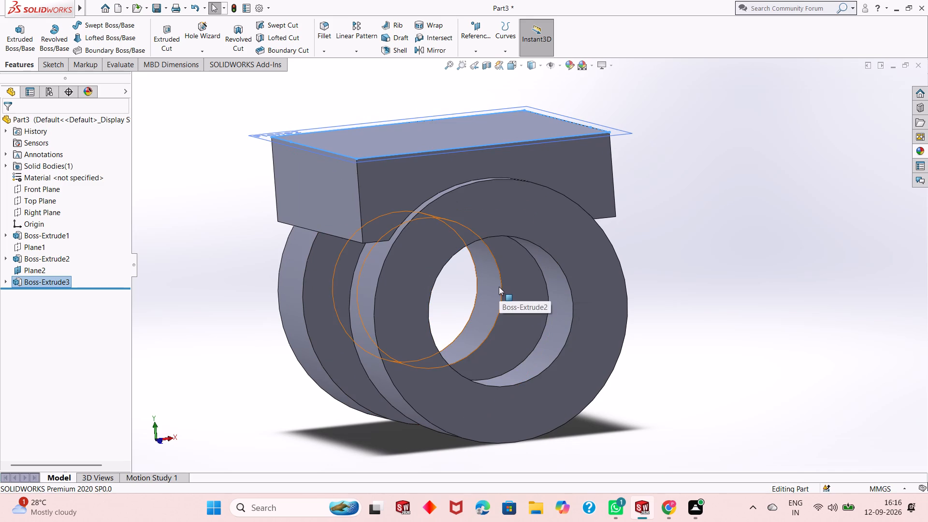
key("Escape")
key("Escape")
key("Escape")
key("Escape")
key("Escape")
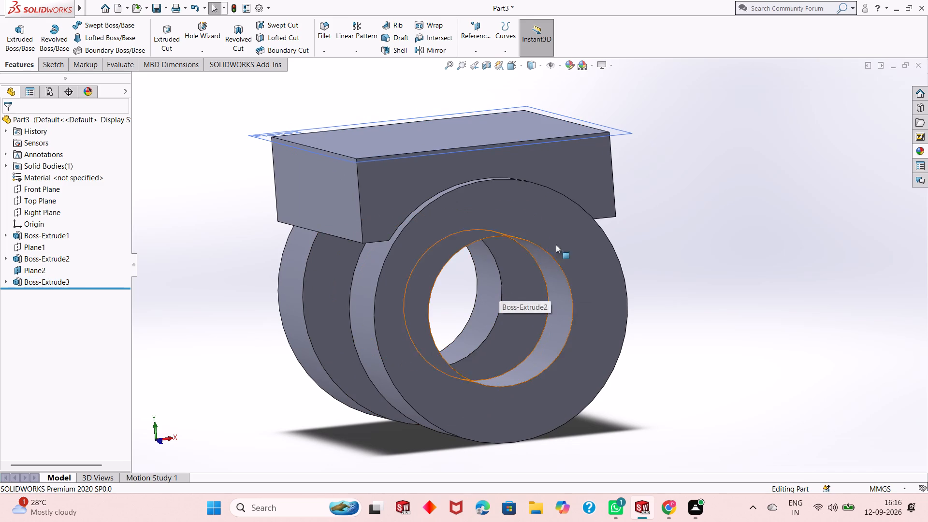
middle_click_drag(624, 167, 637, 242)
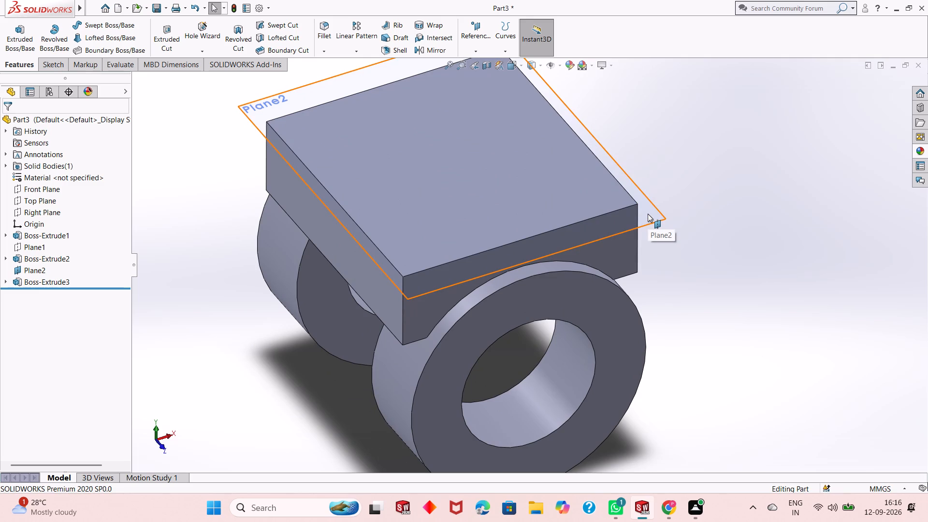
right_click(648, 214)
left_click(690, 196)
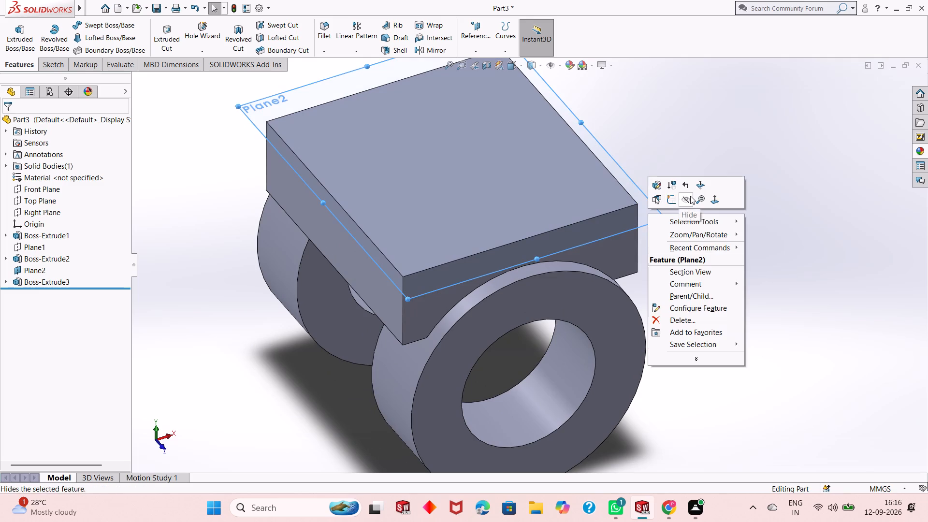
middle_click_drag(540, 292, 515, 244)
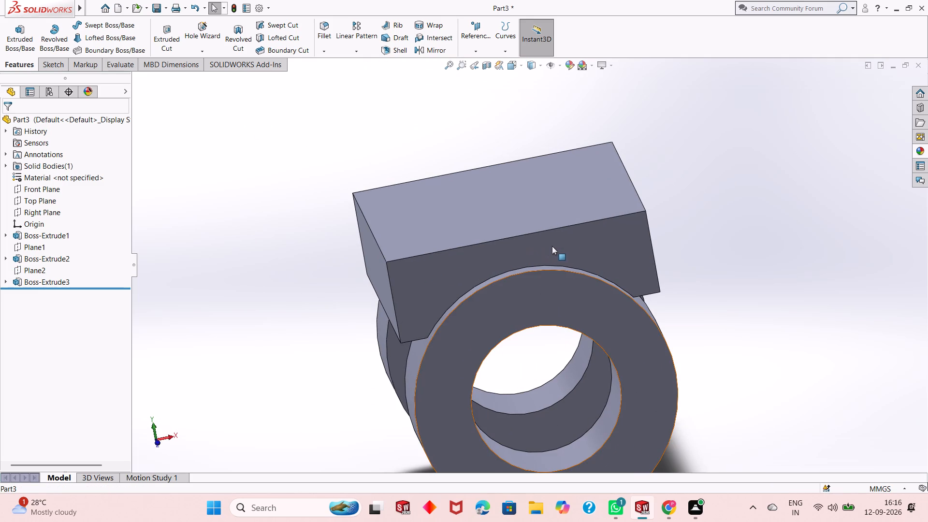
On the block's end face, sketch a closed line rectangle about 5.75 mm wide and 18 mm high on the −X side, outside the ring's intersection point.
left_click(552, 246)
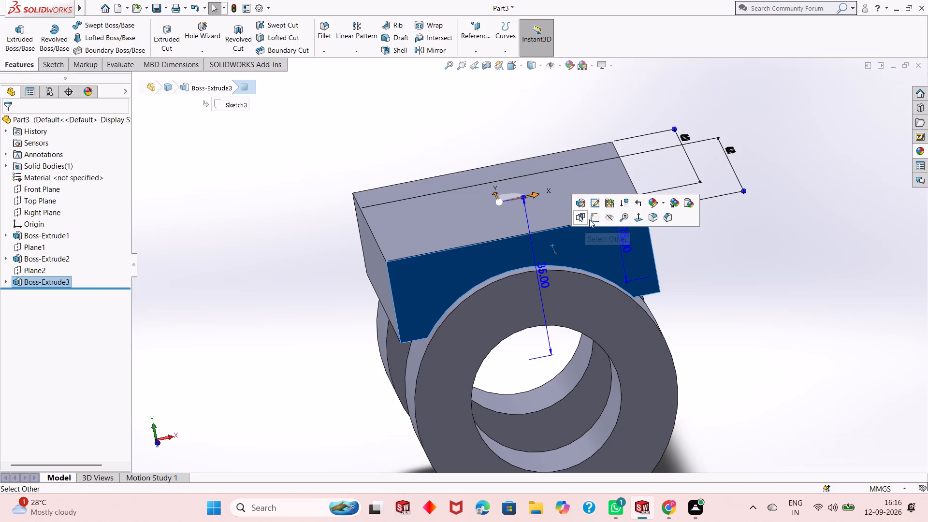
left_click(589, 219)
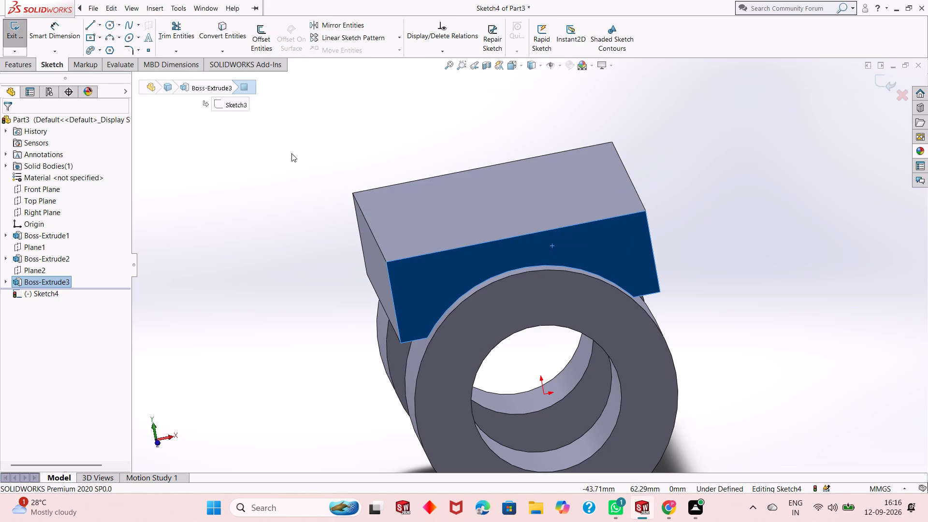
key("Escape")
key("Escape")
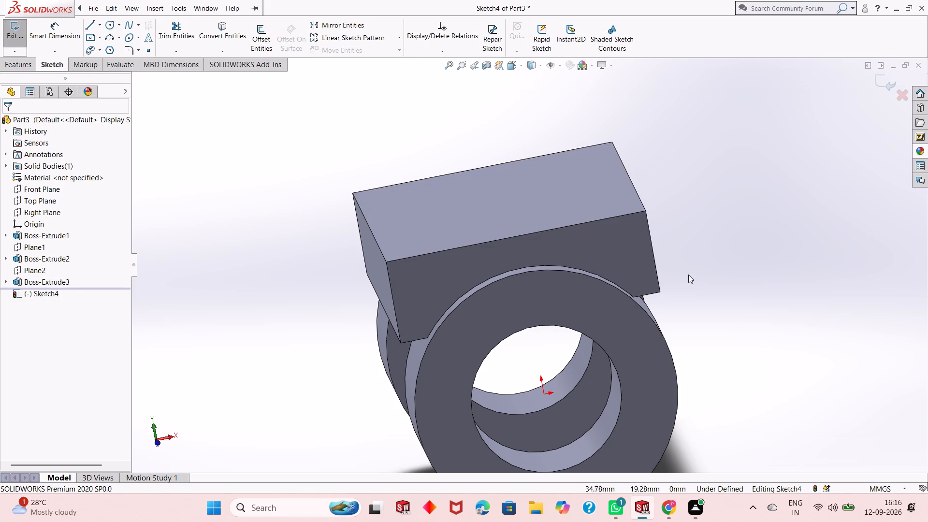
left_click(608, 244)
key("Escape")
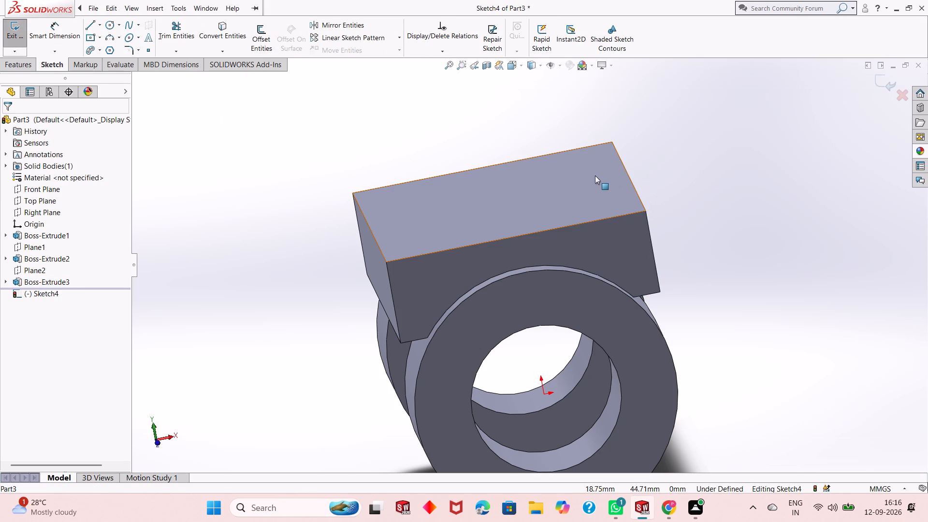
key("ctrl+8")
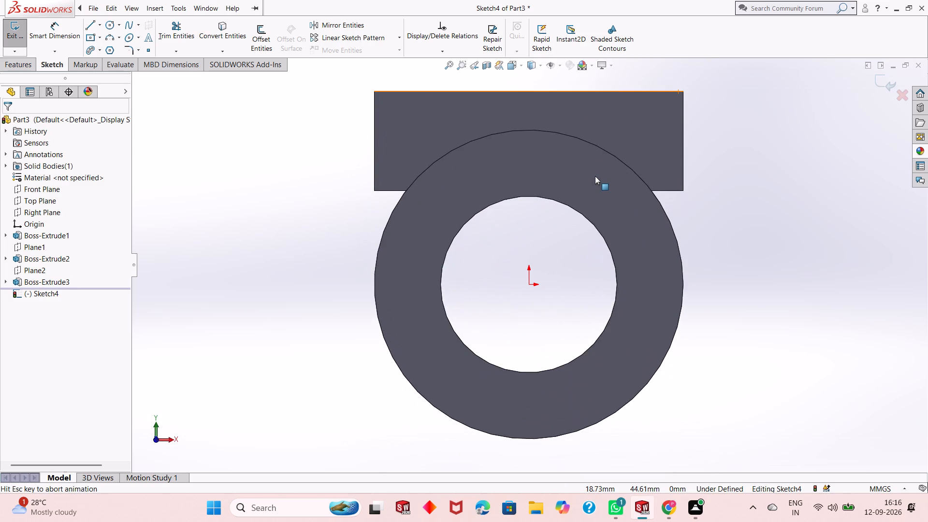
scroll(539, 240, "up", 2)
scroll(545, 148, "down", 2)
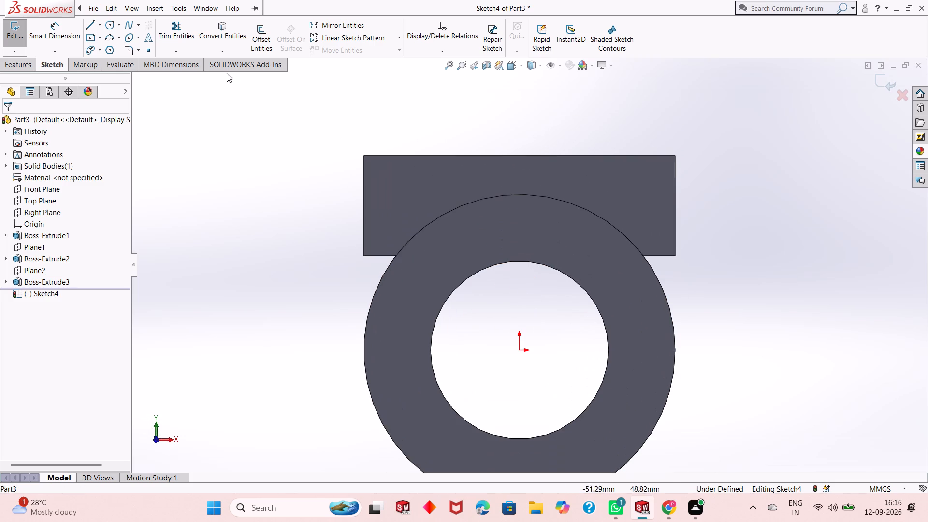
left_click(87, 24)
left_click(396, 254)
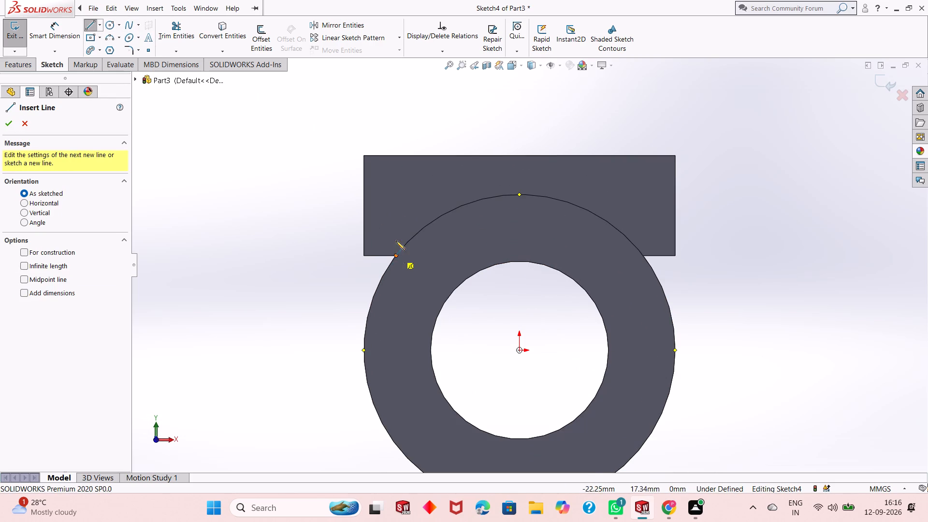
left_click(396, 154)
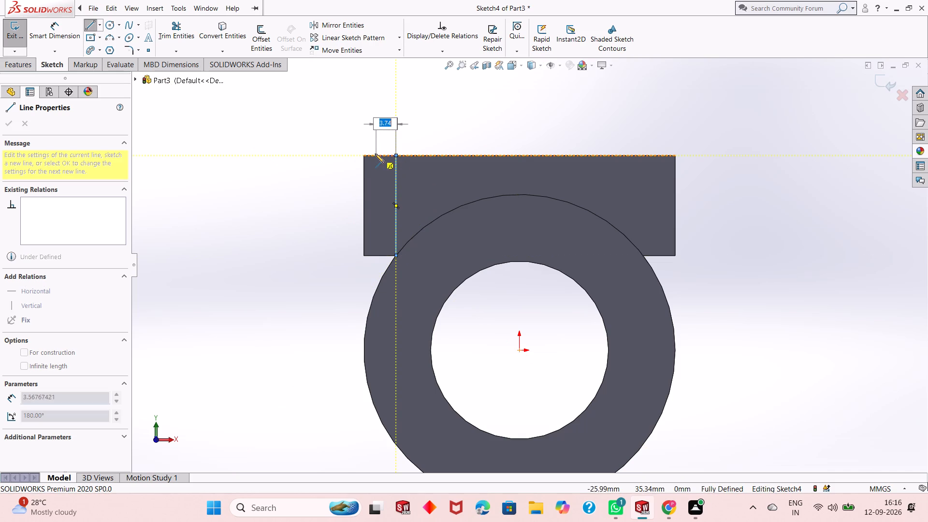
left_click(362, 156)
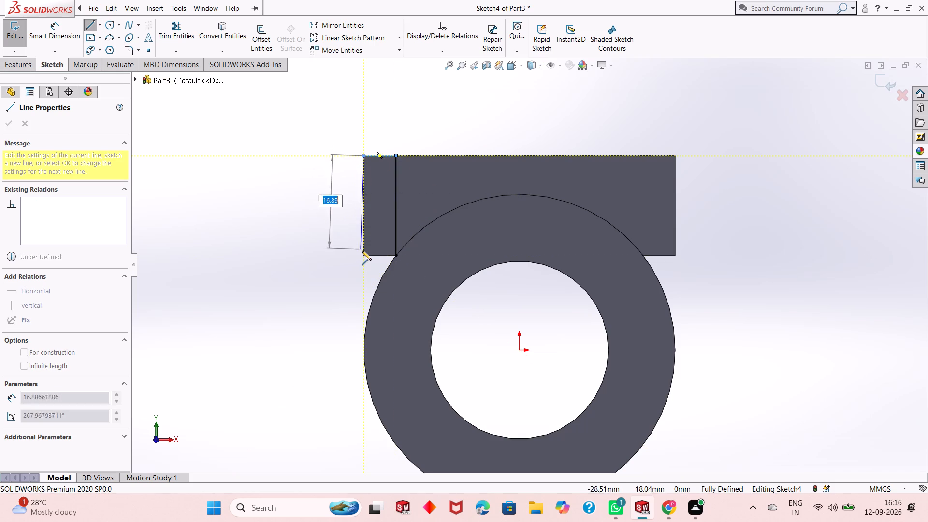
left_click(364, 253)
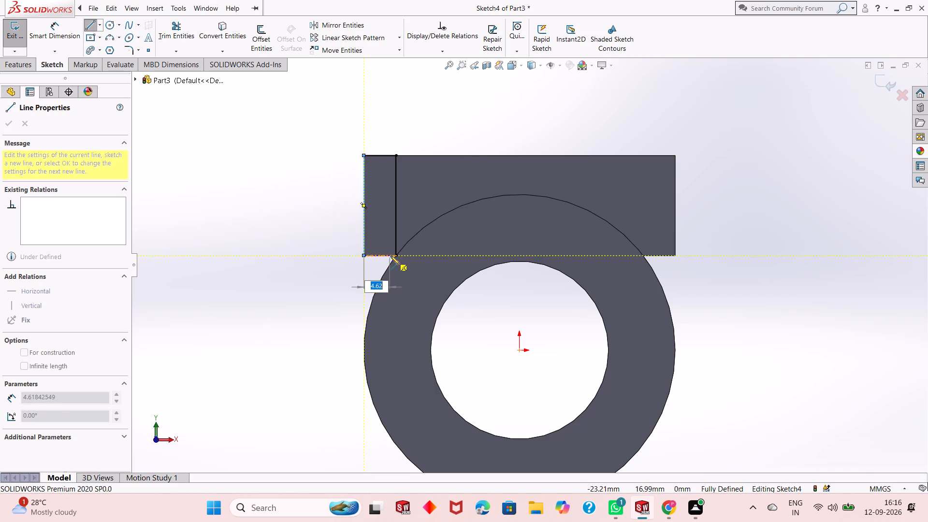
left_click(396, 256)
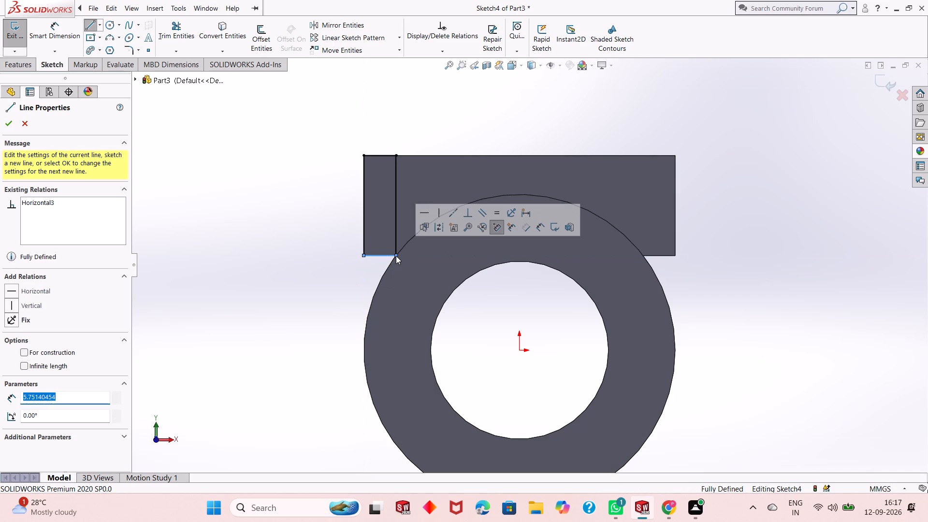
key("Escape")
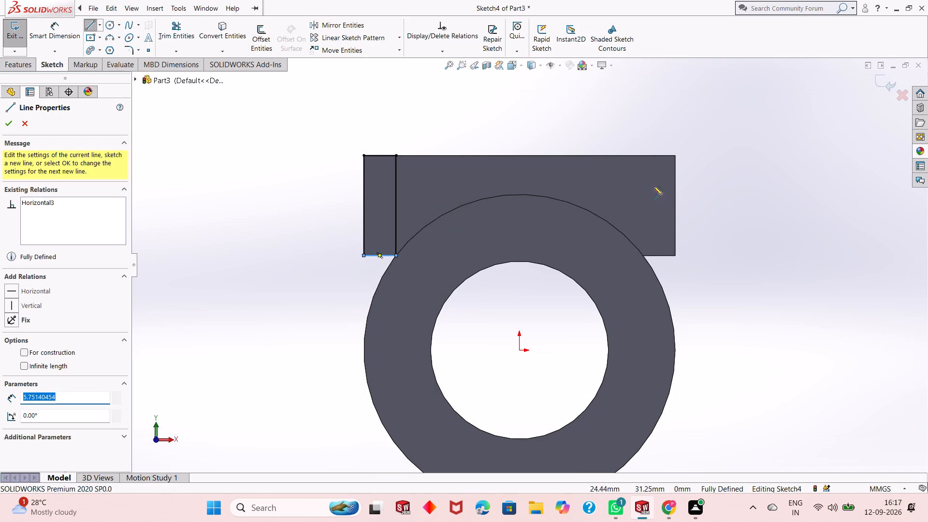
Sketch a matching closed line rectangle, about 5.75 mm by 18 mm, at the +X side of the same block face.
left_click(643, 257)
left_click(675, 256)
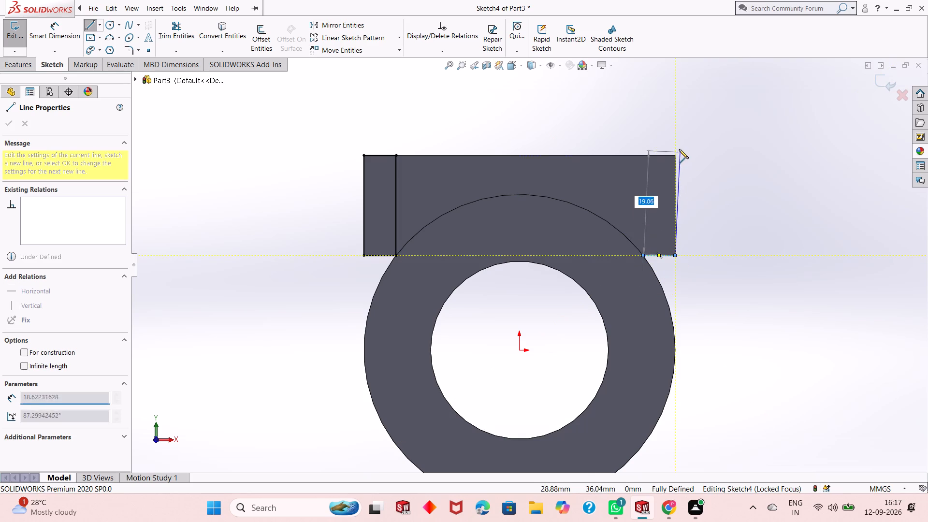
left_click(673, 156)
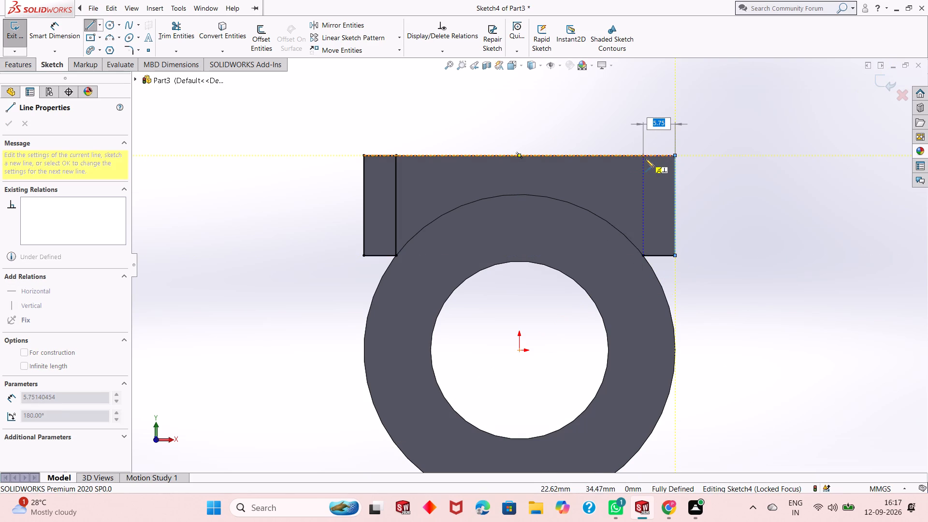
left_click(644, 155)
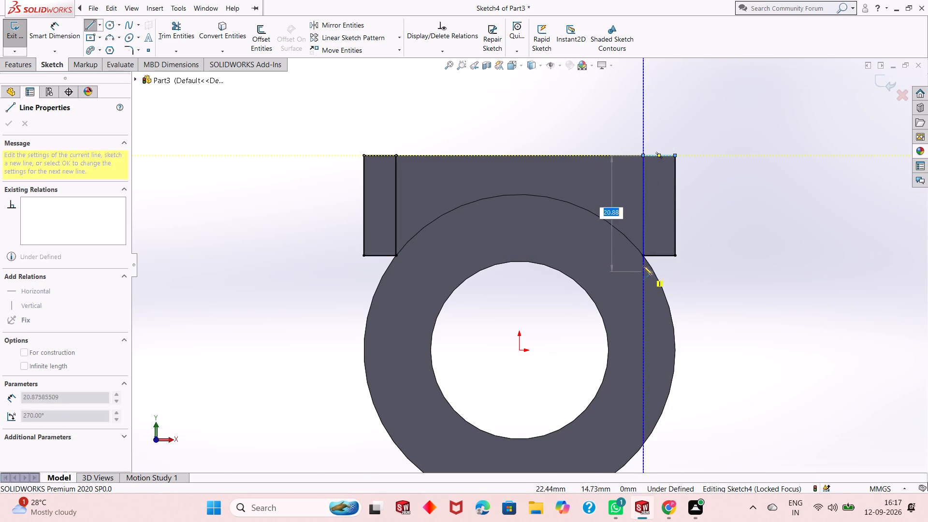
left_click(643, 257)
right_click(643, 257)
left_click(652, 263)
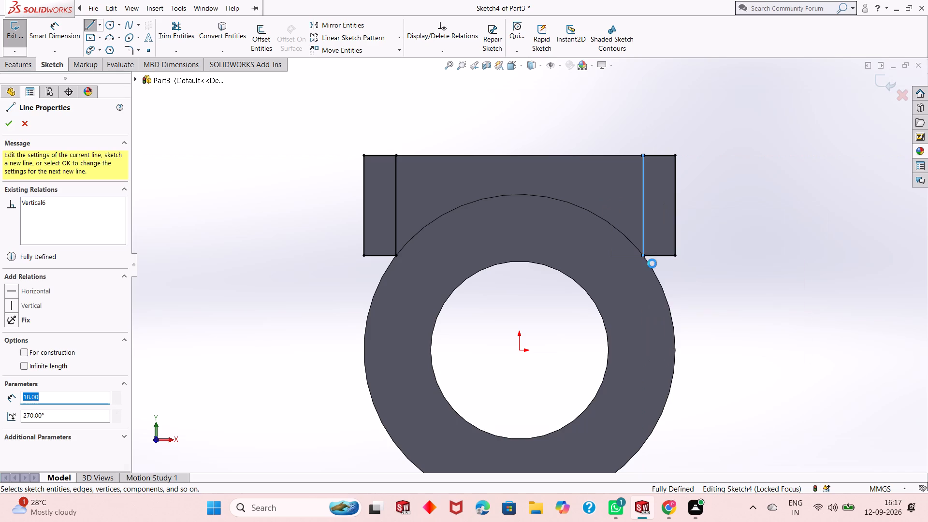
Extrude-cut both end rectangles Through All along the block to trim its two overhanging sides.
scroll(615, 277, "up", 1)
middle_click_drag(501, 262, 531, 256)
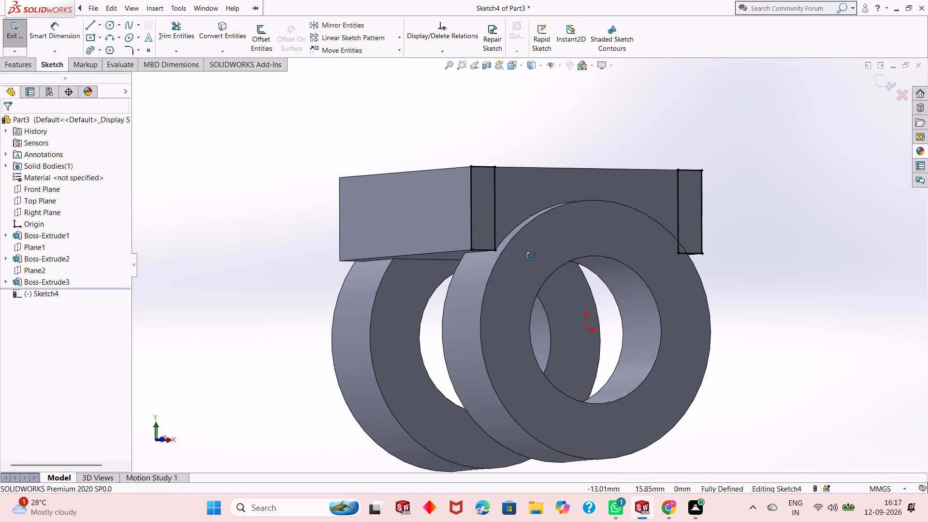
middle_click_drag(531, 256, 522, 286)
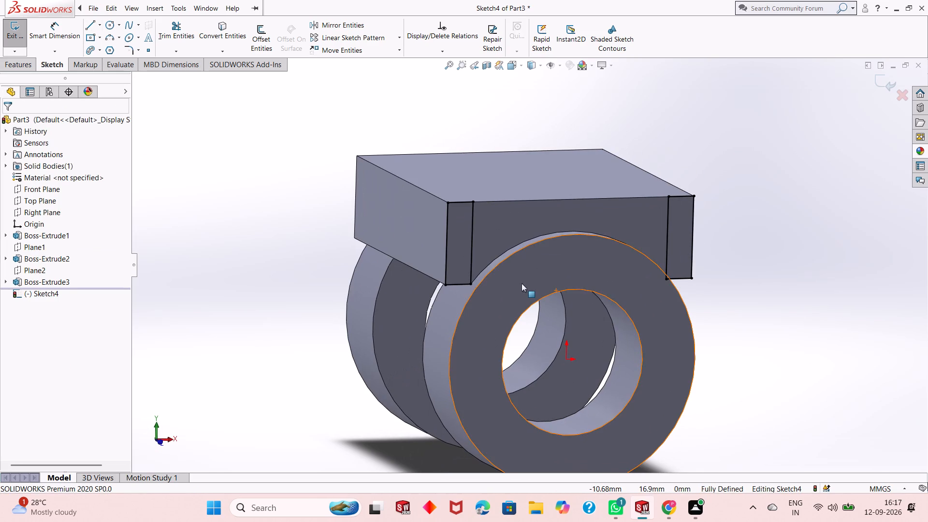
left_click(17, 69)
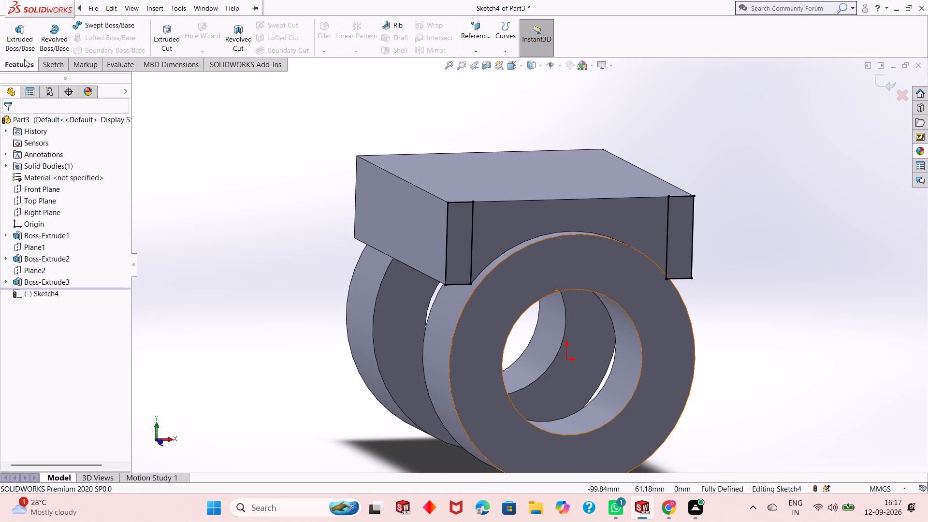
left_click(172, 39)
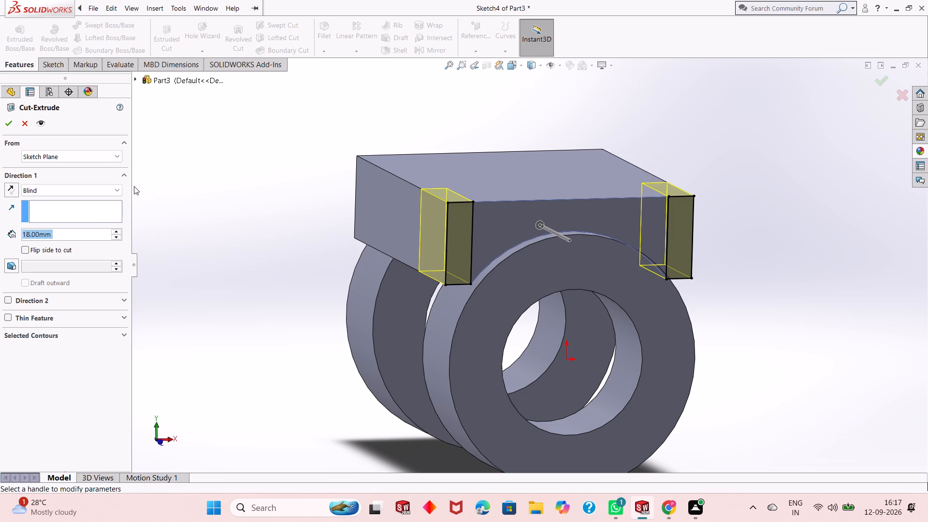
left_click(102, 194)
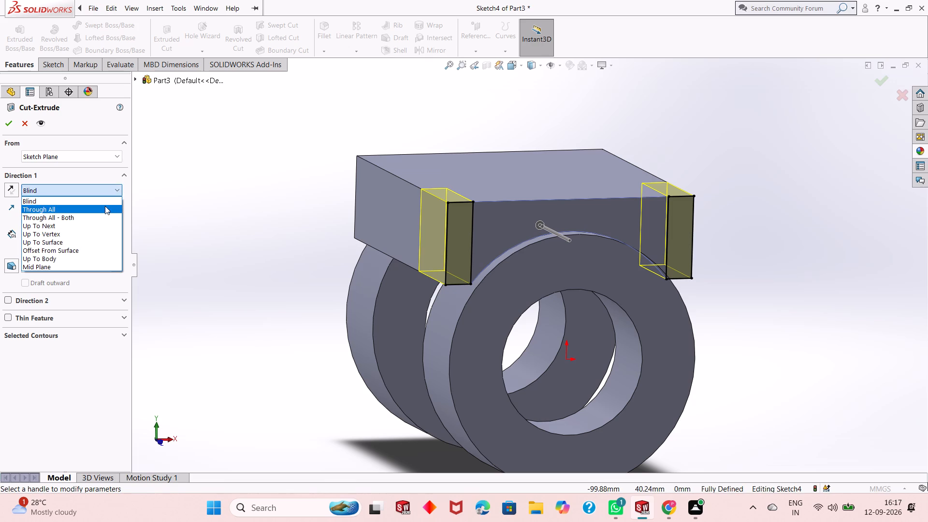
left_click(105, 206)
left_click(10, 127)
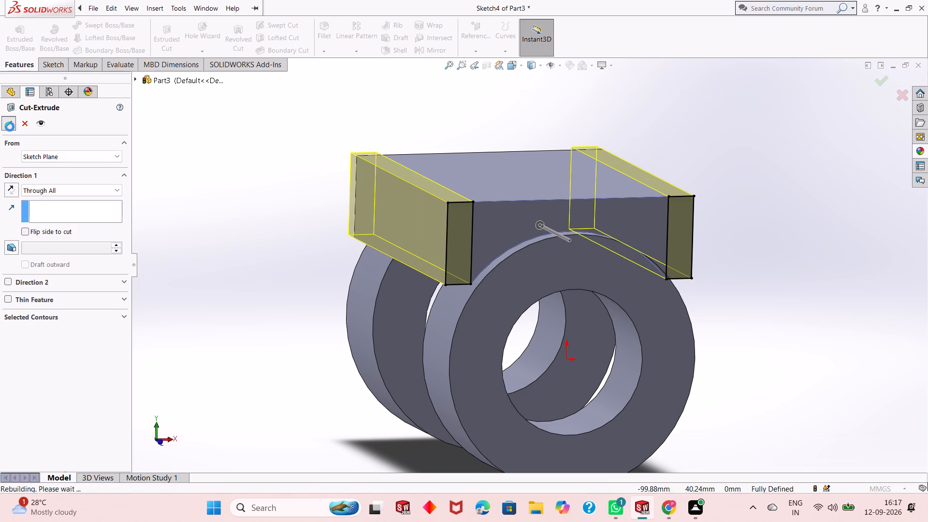
left_click(262, 270)
Start a sketch on the block's trimmed −X side face, viewed normal to it, and begin a corner rectangle.
middle_click_drag(341, 298, 334, 284)
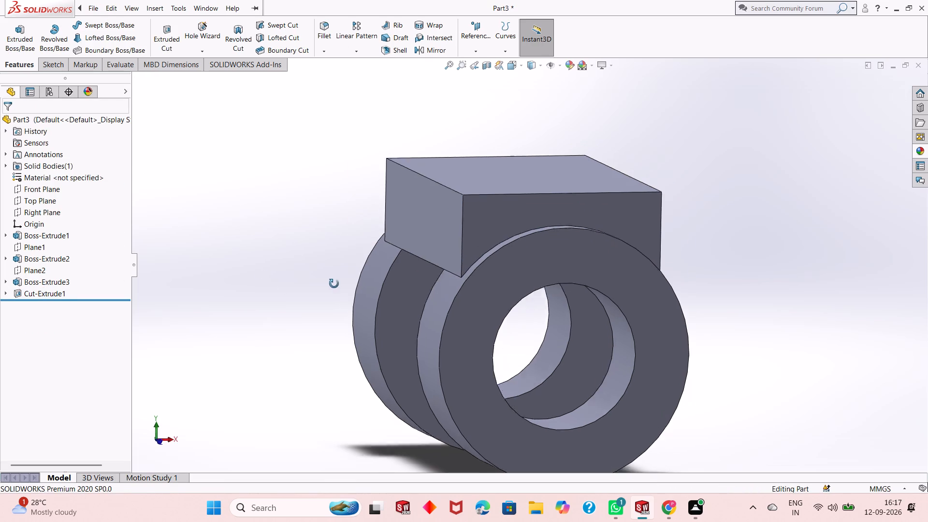
middle_click_drag(334, 284, 435, 269)
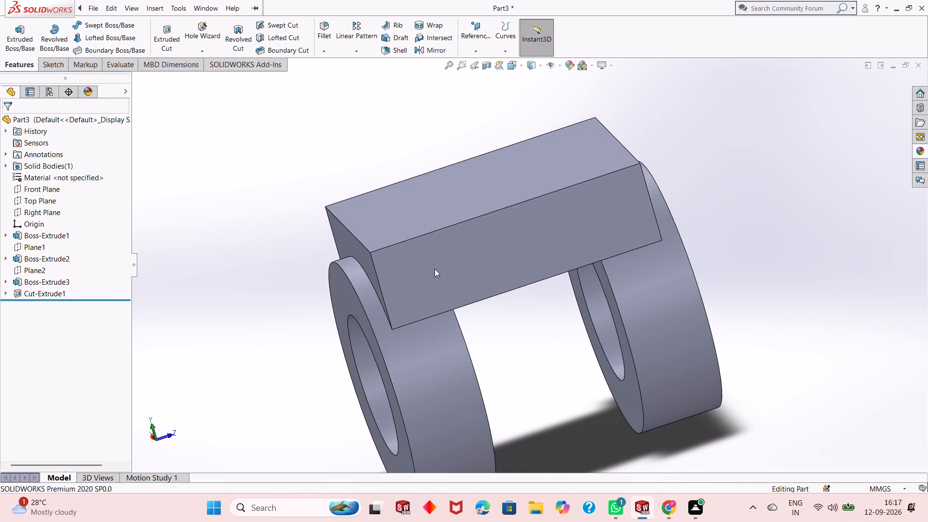
left_click(519, 255)
left_click(560, 232)
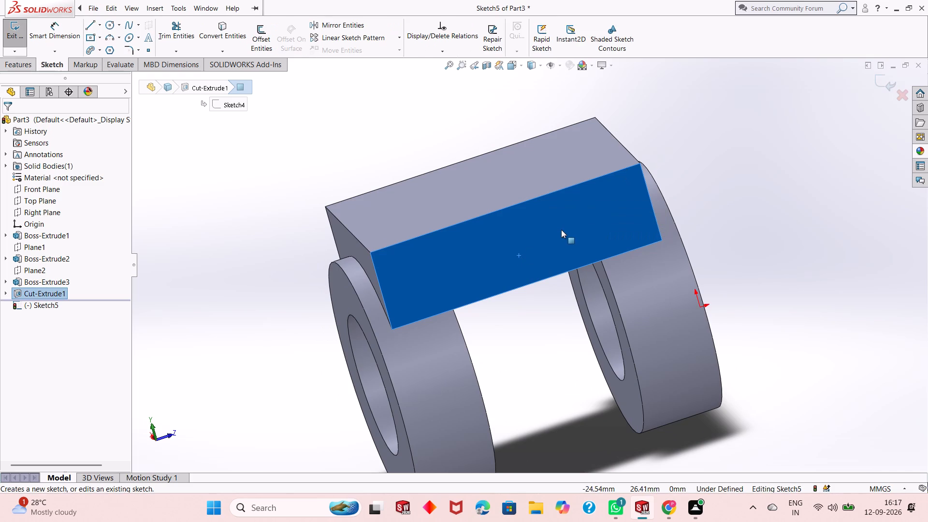
key("ctrl+7")
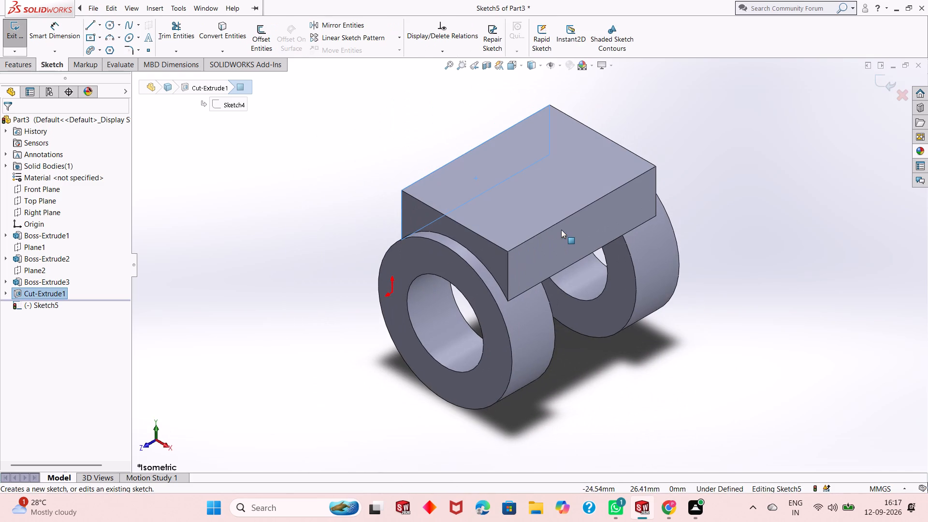
key("ctrl+8")
key("Escape")
scroll(558, 243, "up", 3)
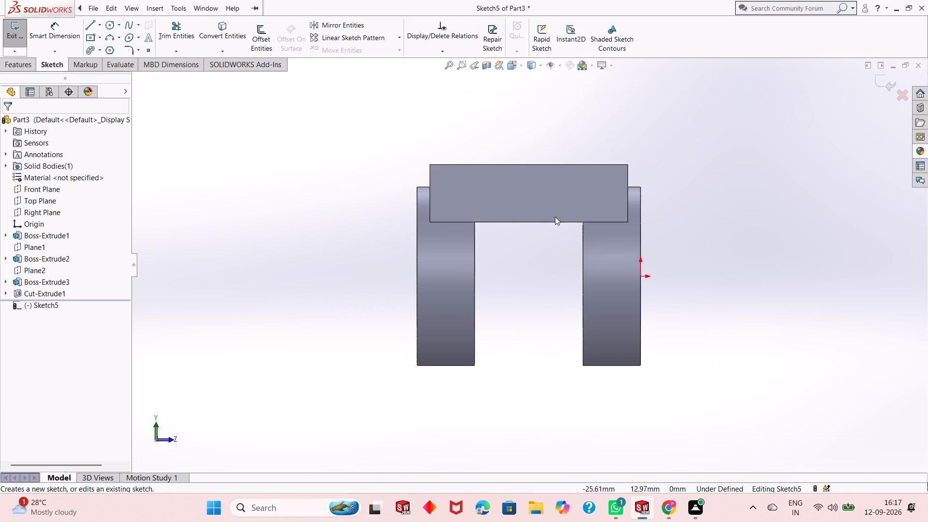
scroll(527, 142, "down", 3)
scroll(566, 259, "up", 1)
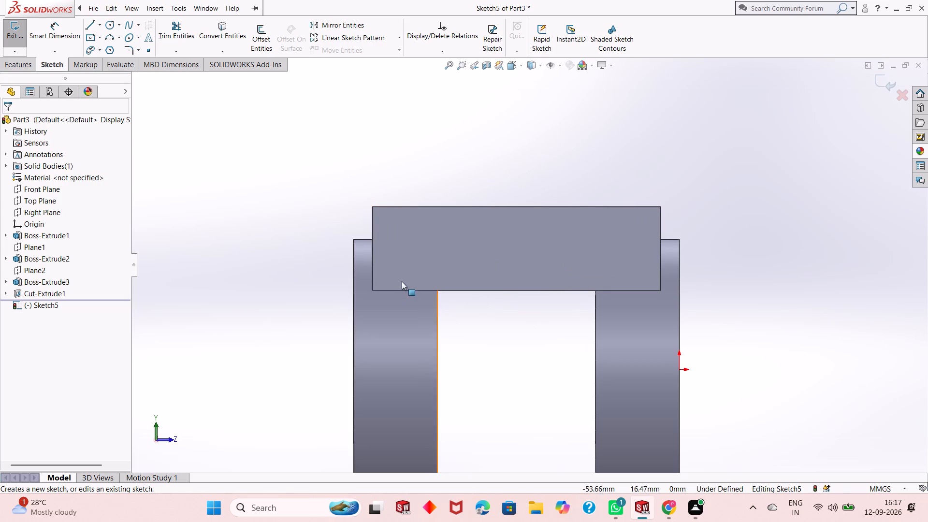
left_click(102, 38)
left_click(103, 62)
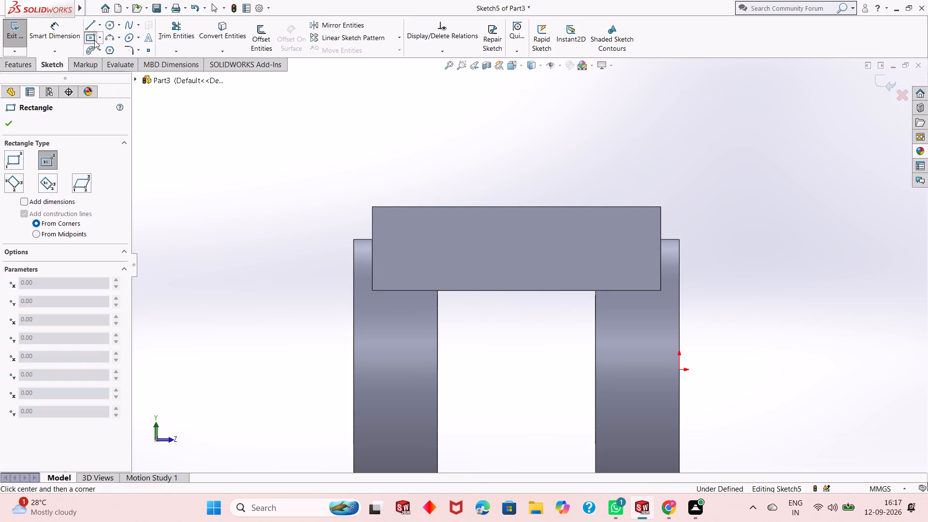
left_click(101, 40)
left_click(111, 50)
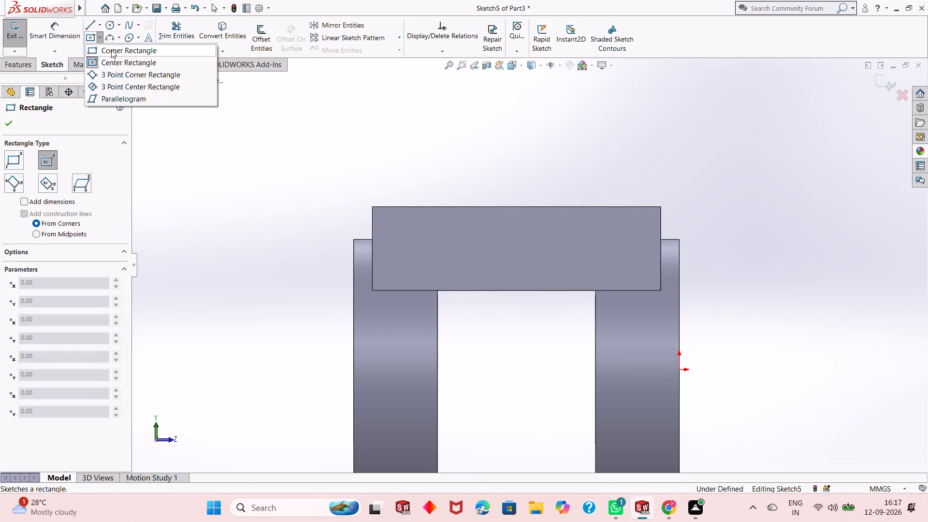
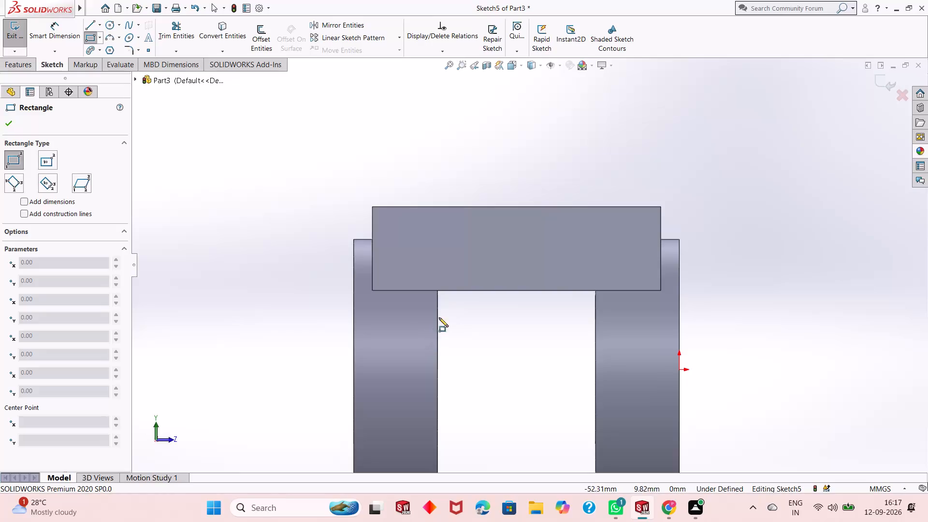
Sketch a corner rectangle about 32 mm wide and 8 mm high on the −X side face, rising from the block's lower edge between the rings.
left_click(436, 291)
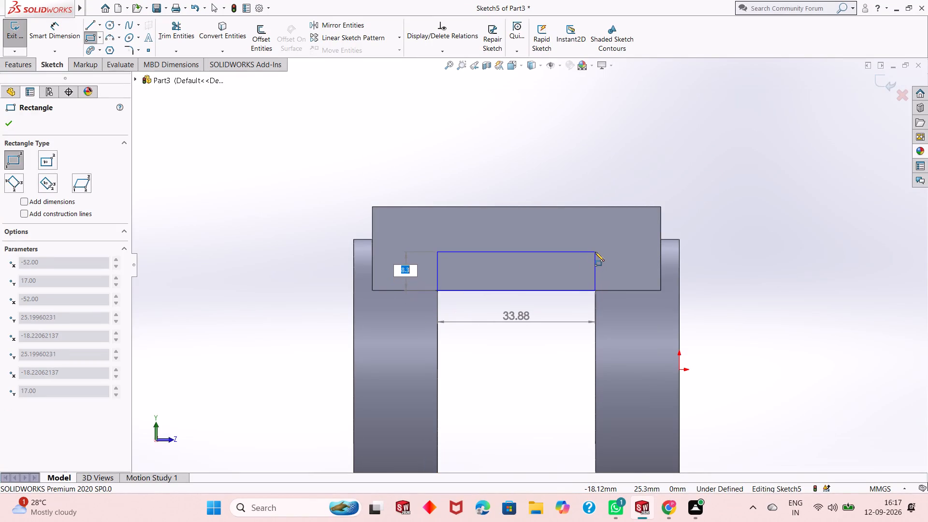
left_click(585, 253)
right_click(585, 253)
left_click(613, 258)
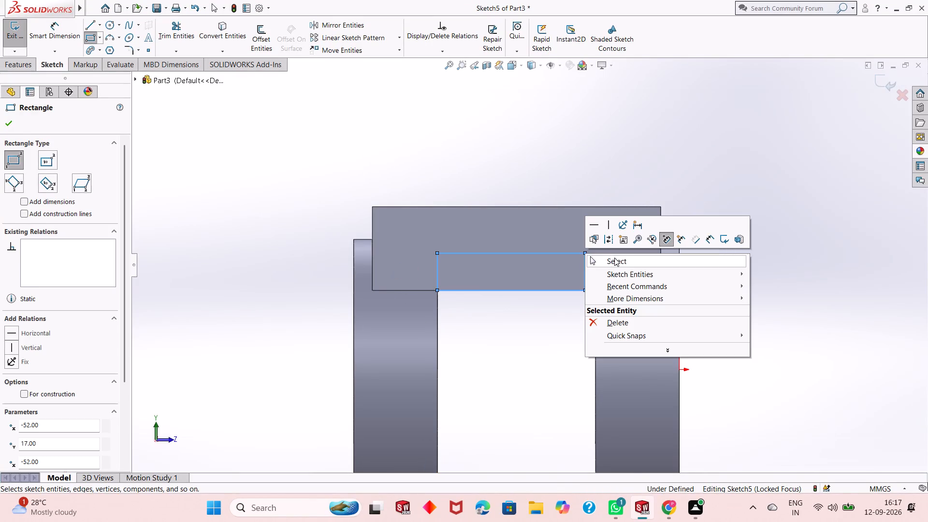
Dimension the rectangle's bottom edge and set its width to 34 mm, spanning the gap between the rings.
left_click(73, 41)
left_click(496, 290)
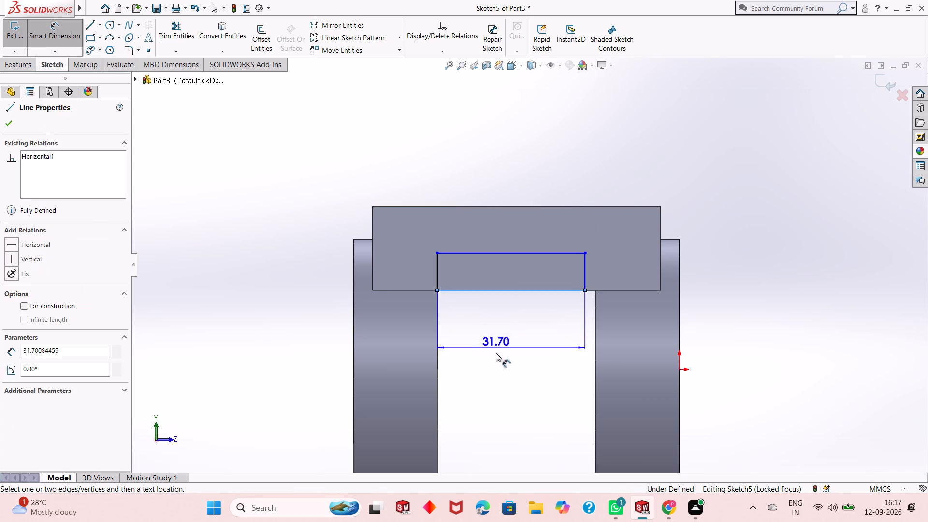
left_click(496, 359)
type("34")
key("Return")
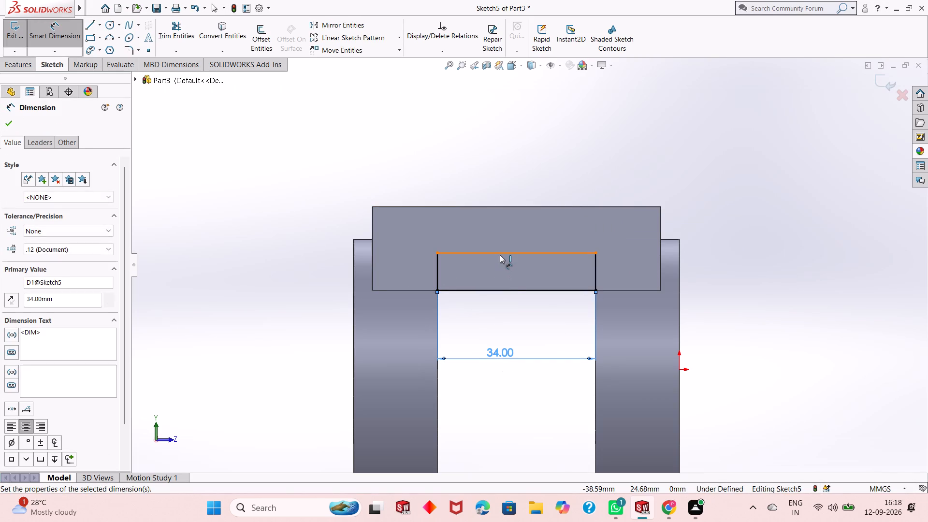
Dimension the rectangle's vertical edge and set its height to 14 mm.
left_click(435, 272)
left_click(263, 289)
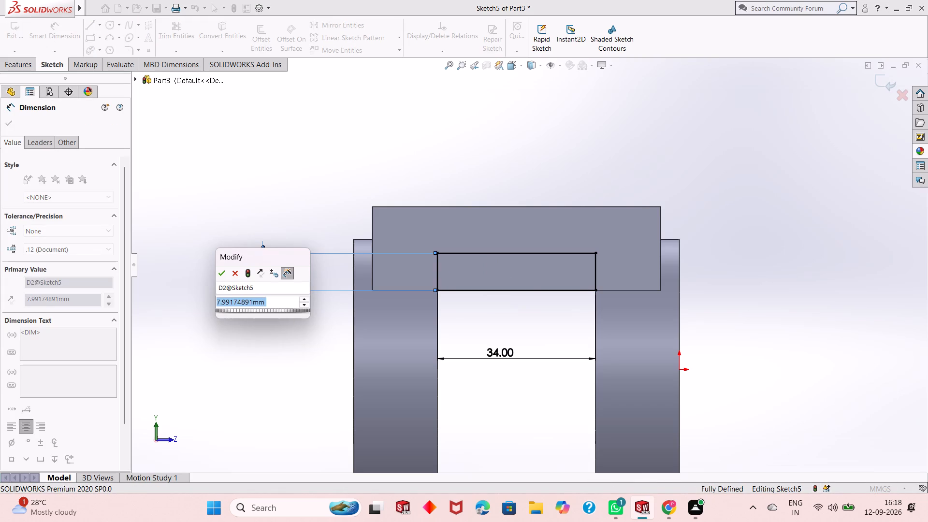
type("14")
key("Return")
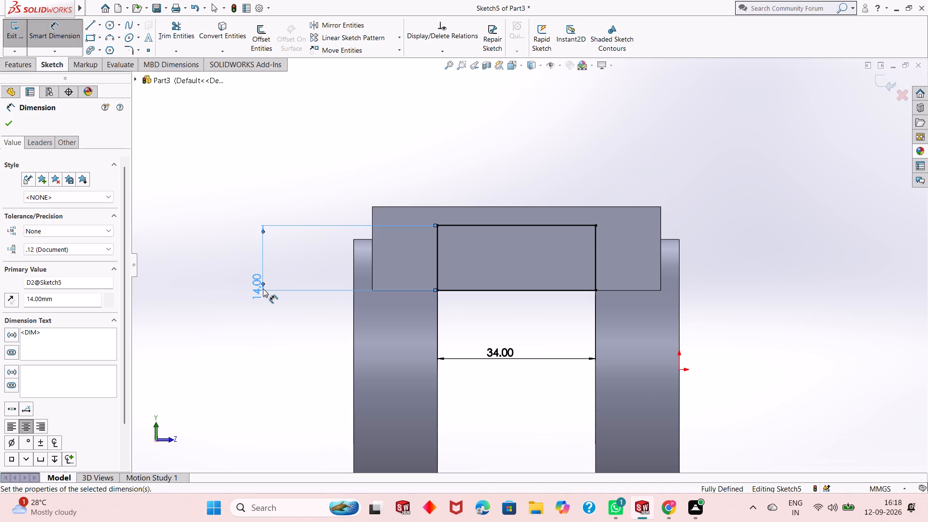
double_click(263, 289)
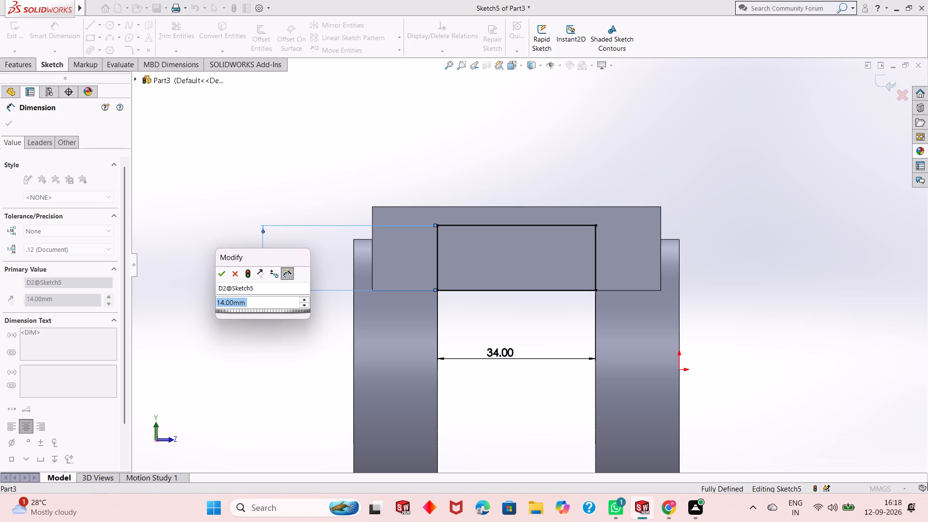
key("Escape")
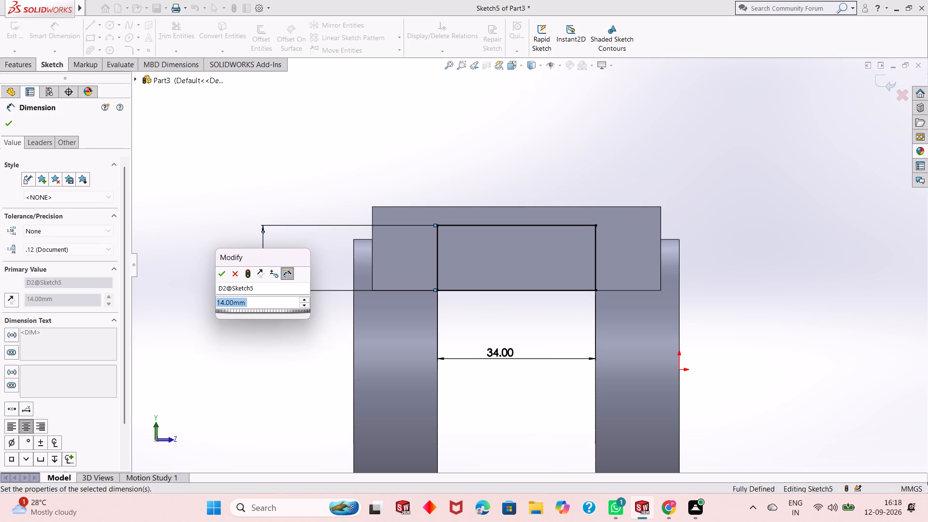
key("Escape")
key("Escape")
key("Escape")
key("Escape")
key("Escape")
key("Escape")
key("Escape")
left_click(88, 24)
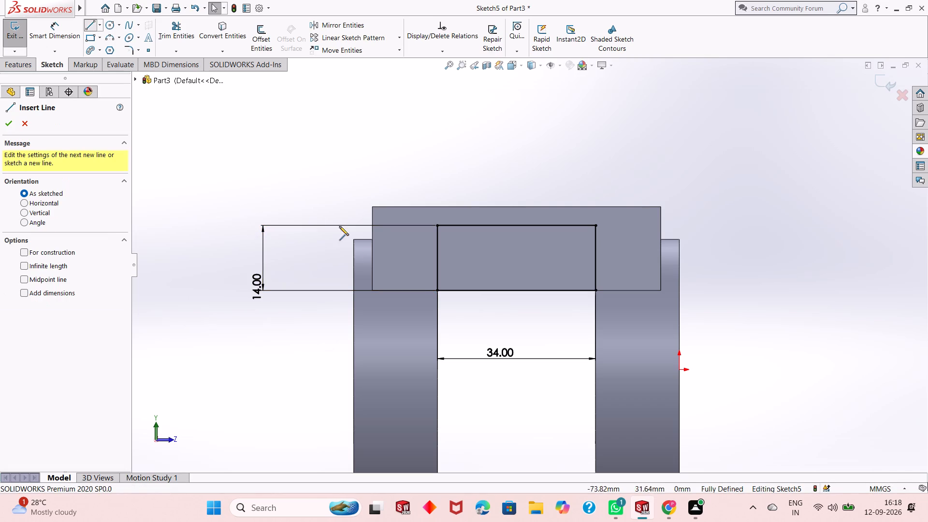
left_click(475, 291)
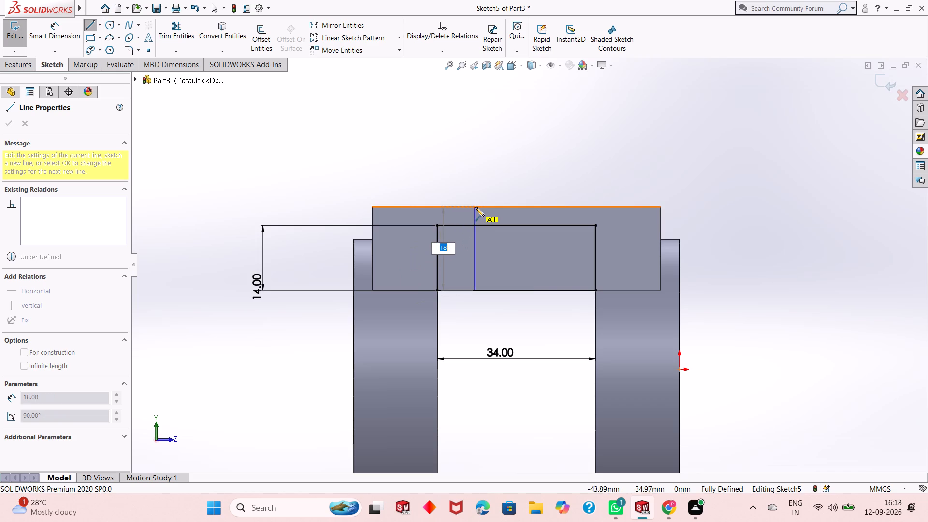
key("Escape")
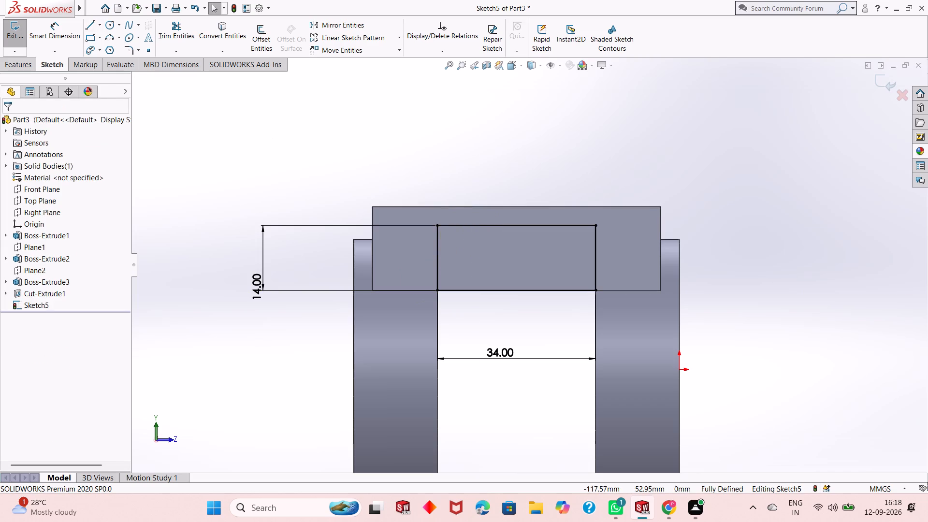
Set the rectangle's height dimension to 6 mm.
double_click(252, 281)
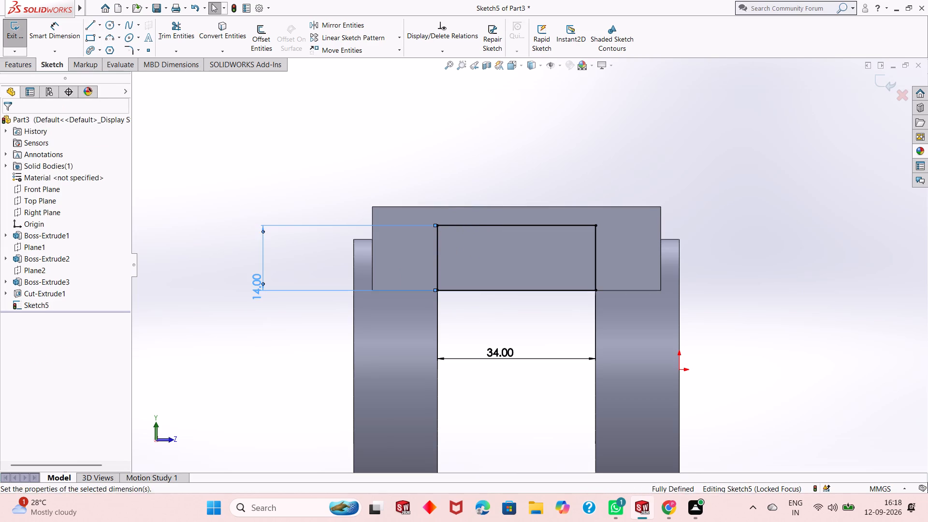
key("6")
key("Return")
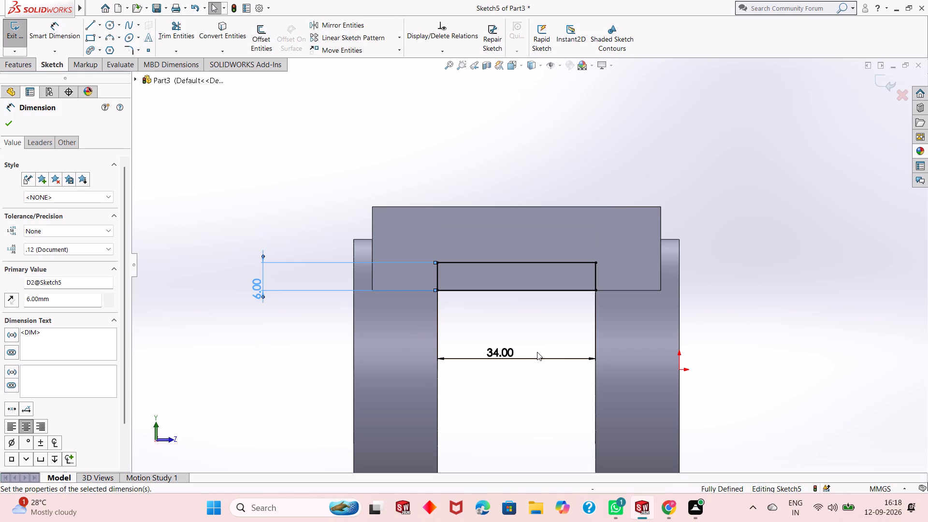
Set the rectangle's height dimension to 8 mm.
middle_click_drag(737, 368, 703, 377)
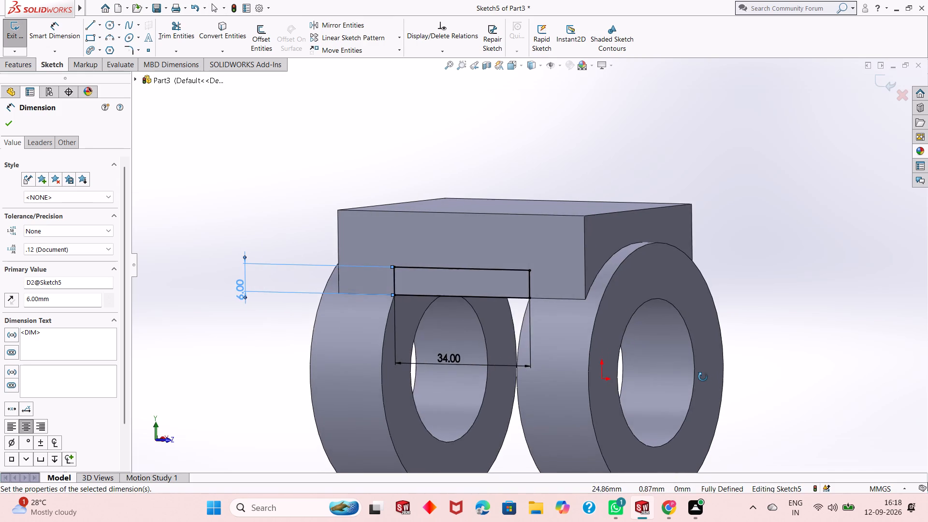
middle_click_drag(703, 377, 696, 378)
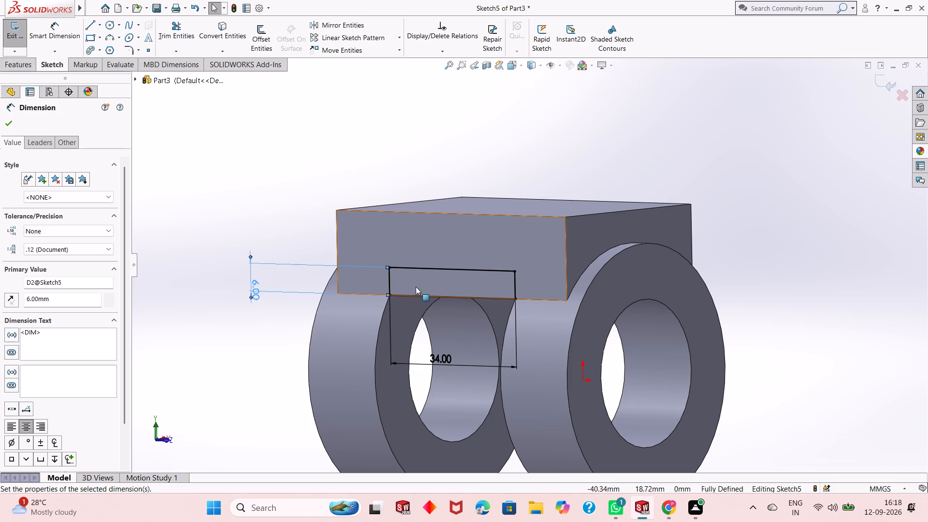
double_click(255, 289)
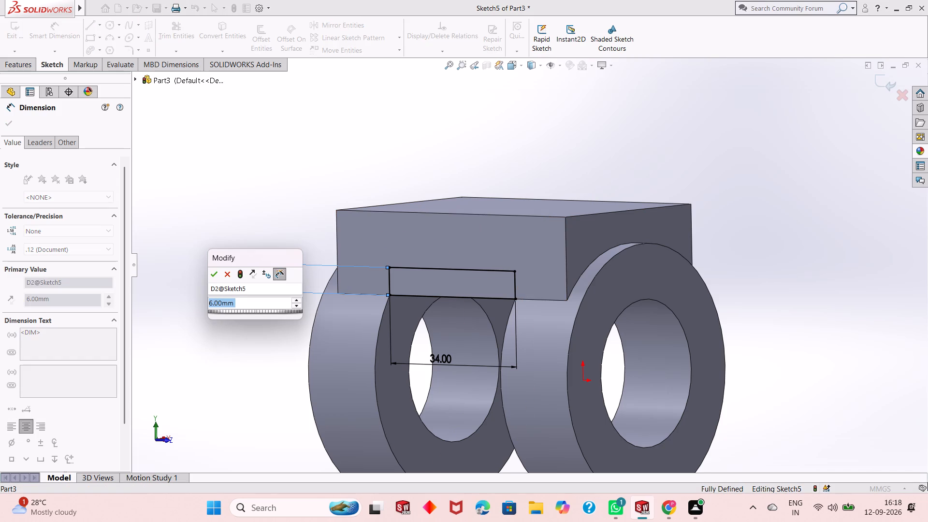
key("8")
key("Return")
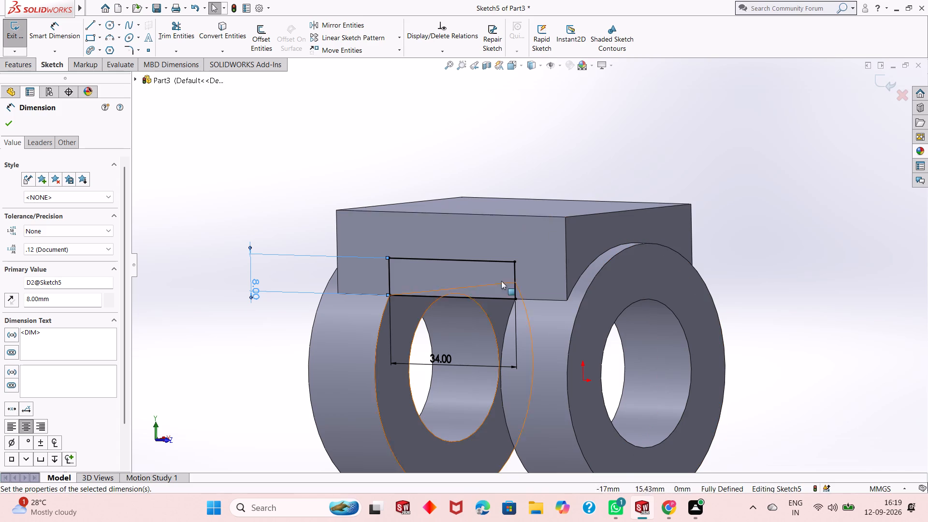
left_click(4, 127)
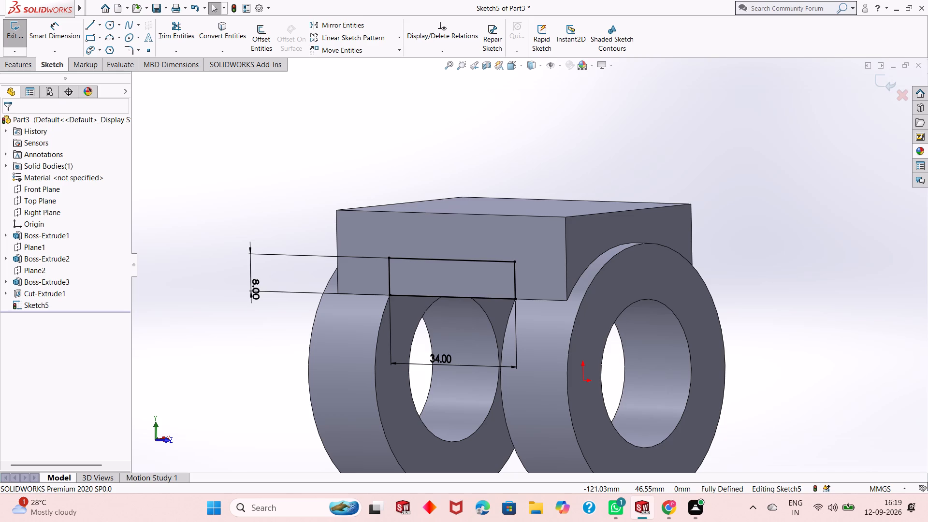
Extrude-cut the 34 by 8 mm rectangle Through All to open a slot across the block's underside between the rings.
left_click(23, 66)
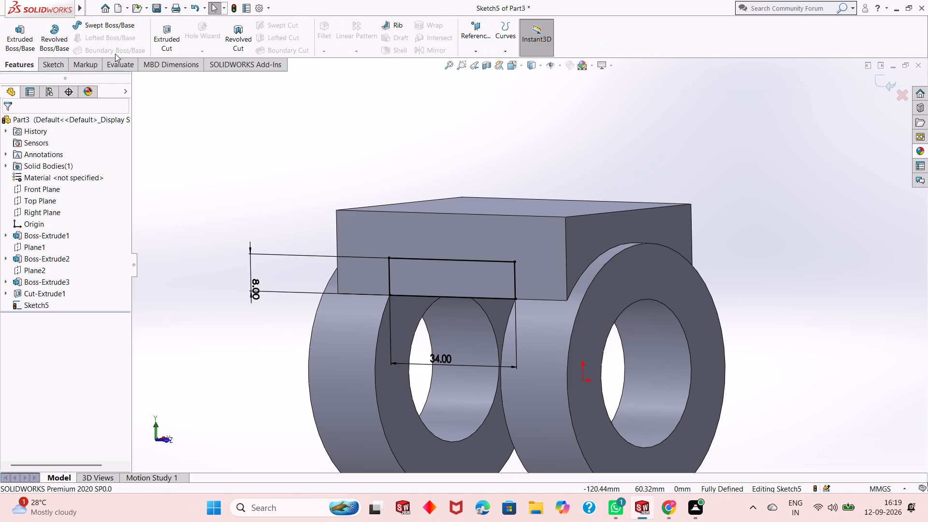
left_click(176, 38)
middle_click_drag(474, 338, 474, 352)
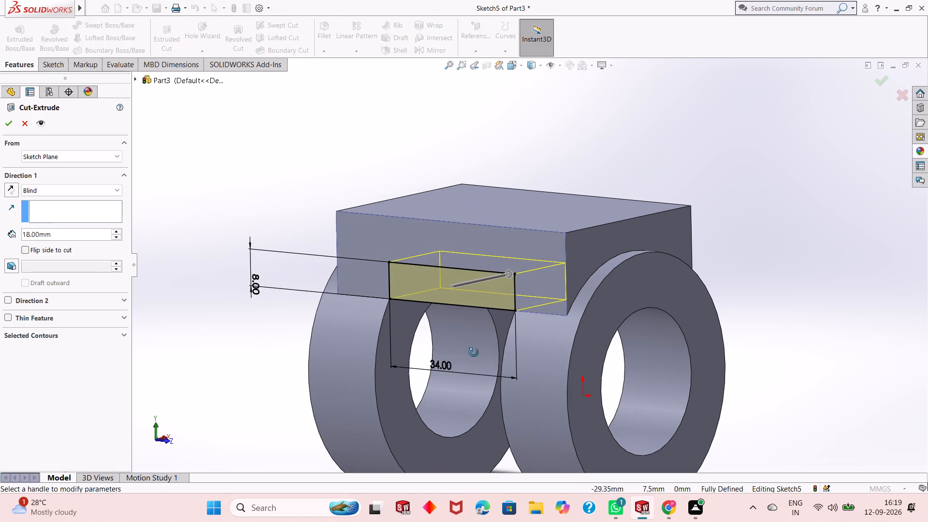
middle_click_drag(474, 352, 473, 354)
left_click(82, 193)
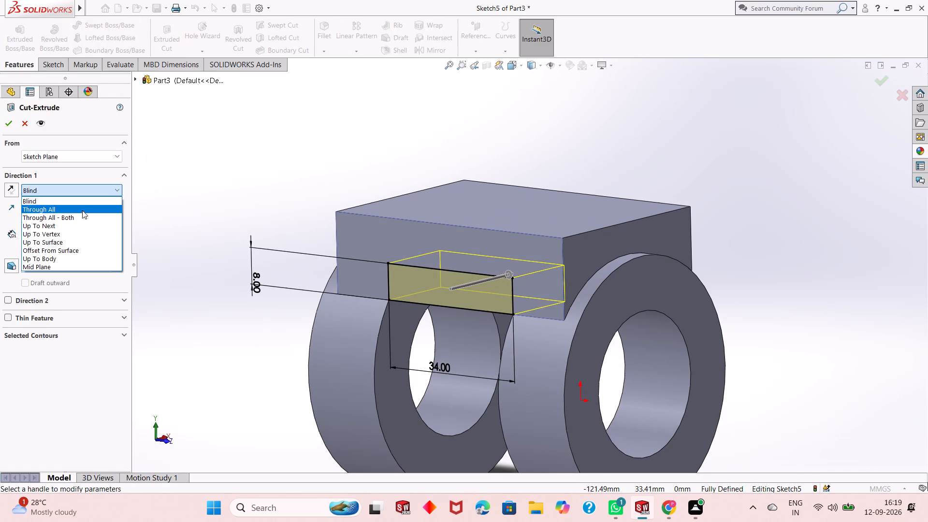
left_click(82, 212)
left_click(14, 125)
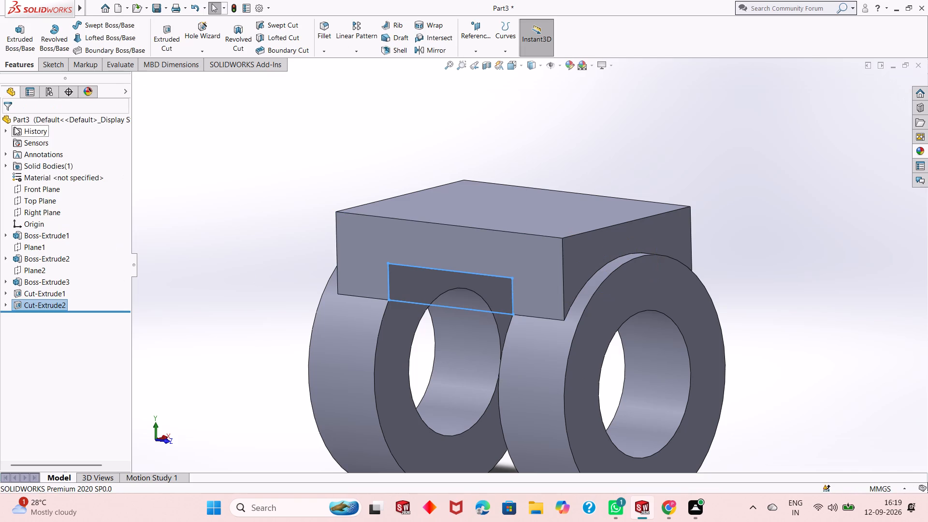
left_click(187, 326)
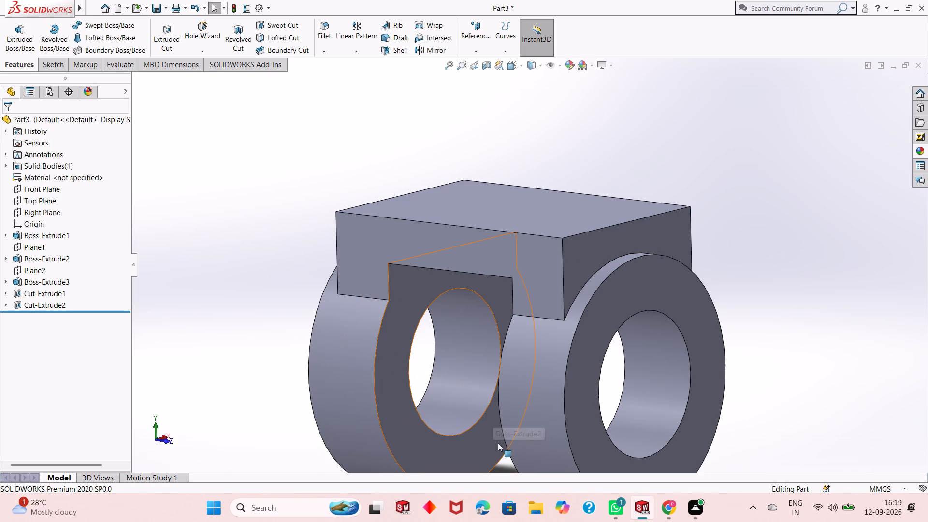
Examine the block's underside slot and its junctions with both rings from several angles.
scroll(463, 317, "down", 2)
scroll(463, 316, "up", 5)
scroll(472, 381, "down", 2)
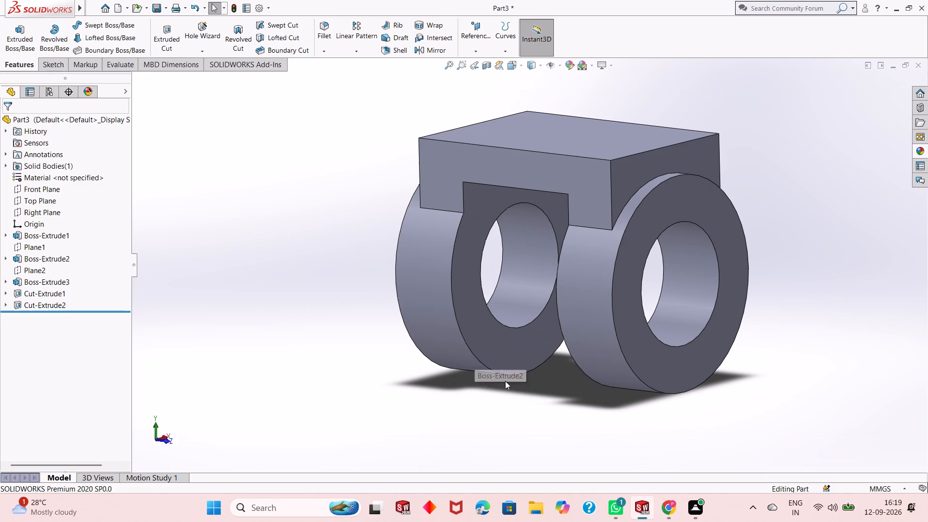
middle_click_drag(548, 391, 597, 339)
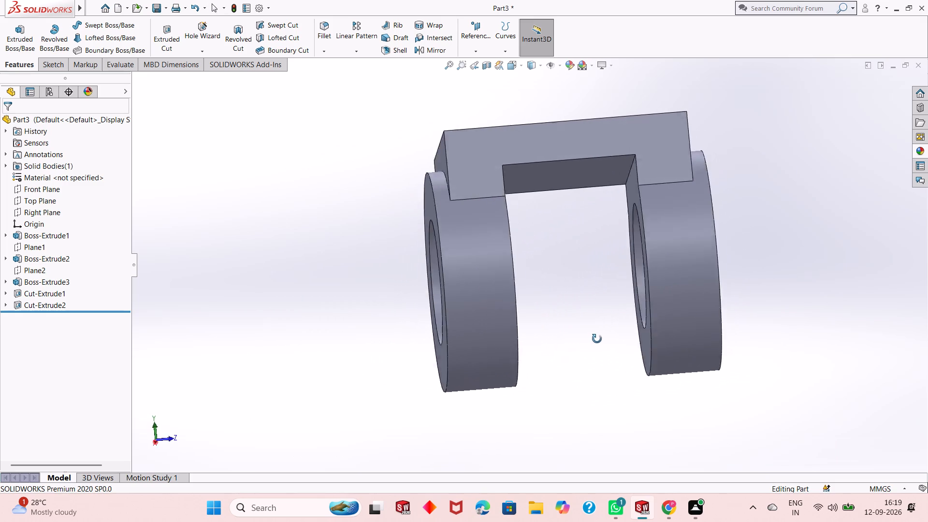
middle_click_drag(597, 339, 560, 379)
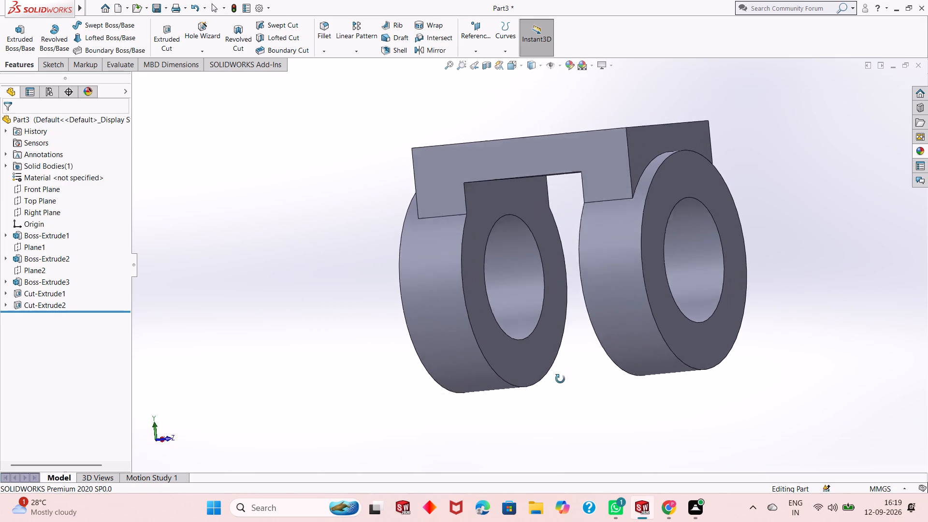
middle_click_drag(560, 379, 551, 414)
scroll(534, 413, "up", 2)
scroll(571, 207, "down", 3)
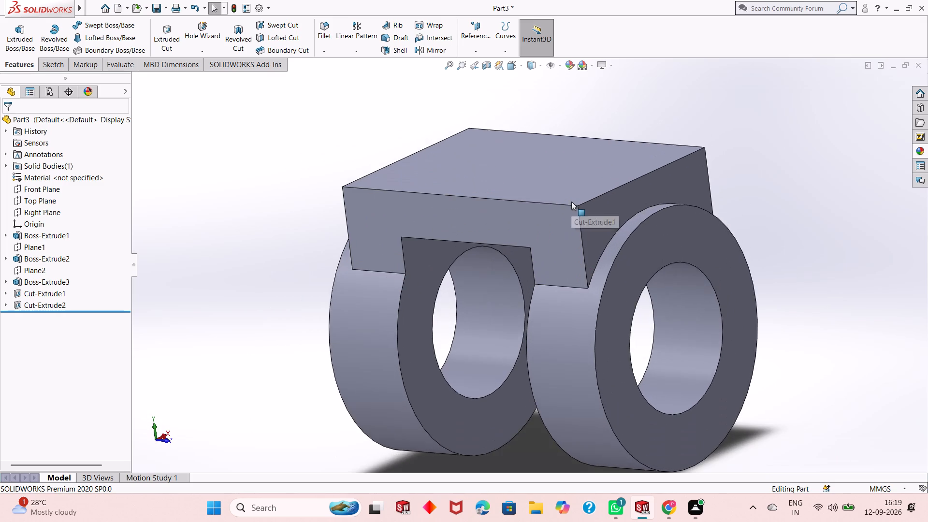
scroll(571, 201, "up", 2)
scroll(573, 186, "down", 1)
scroll(569, 251, "up", 1)
scroll(568, 217, "down", 2)
scroll(578, 330, "up", 1)
middle_click_drag(463, 344, 478, 333)
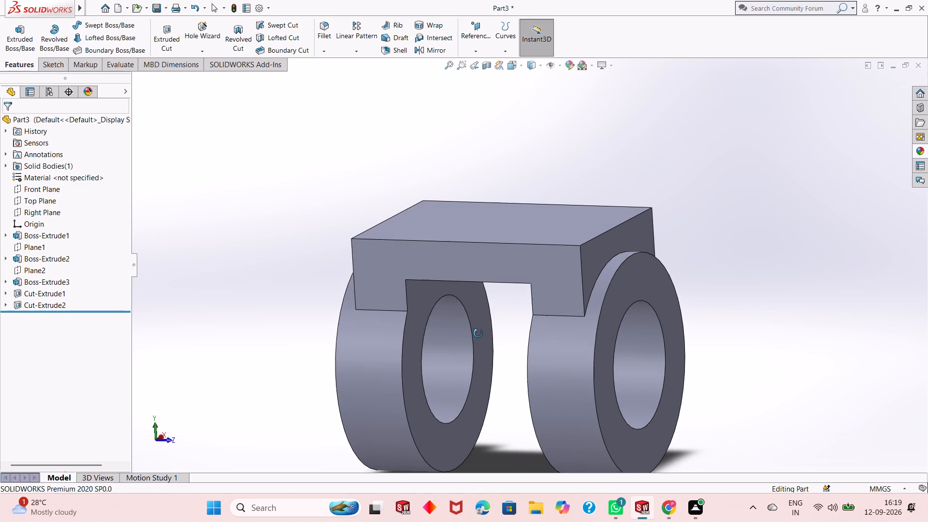
middle_click_drag(478, 333, 477, 311)
middle_click_drag(511, 287, 503, 306)
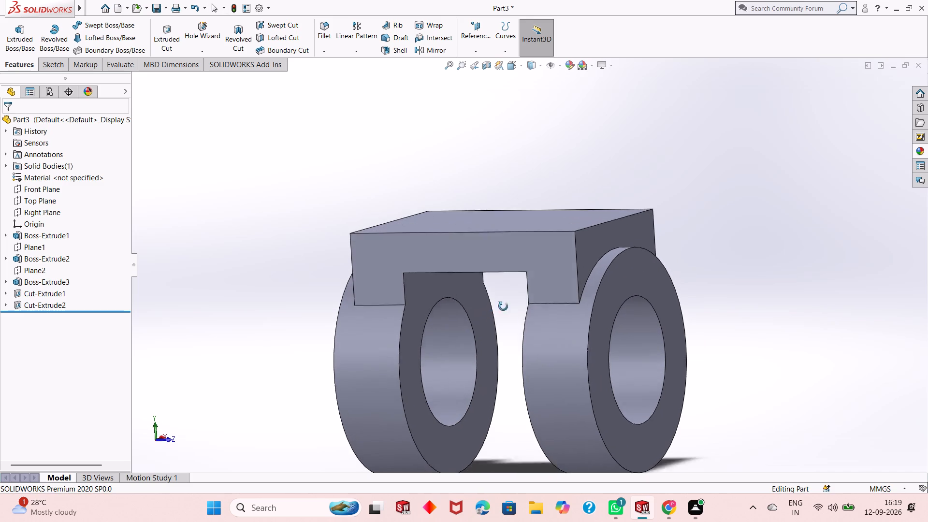
middle_click_drag(503, 306, 478, 375)
Sketch a corner rectangle about 10 mm high on the block's top face, spanning the block's full width between its side edges.
left_click(500, 226)
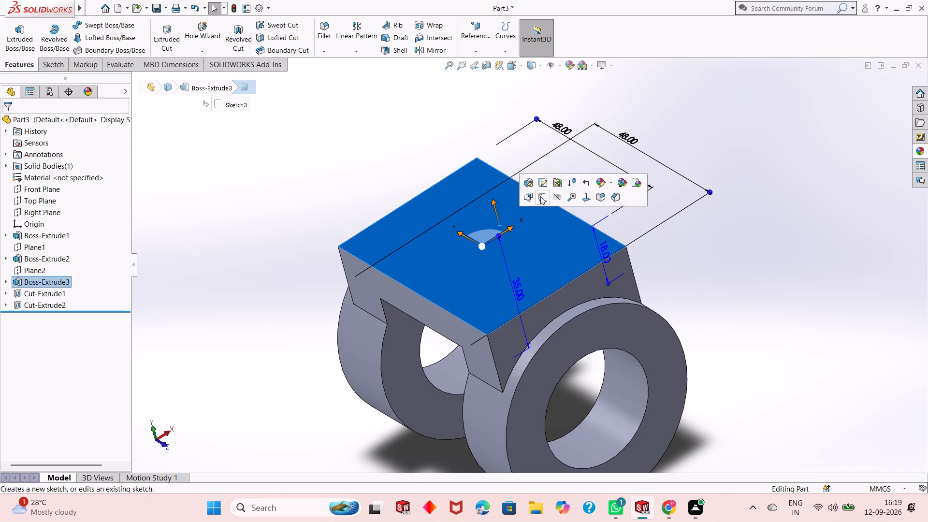
left_click(540, 196)
key("ctrl+8")
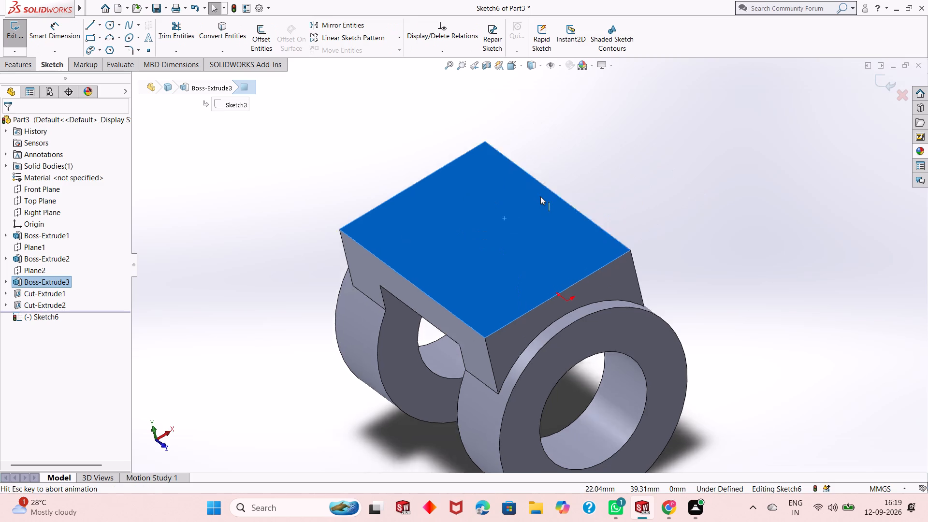
key("Escape")
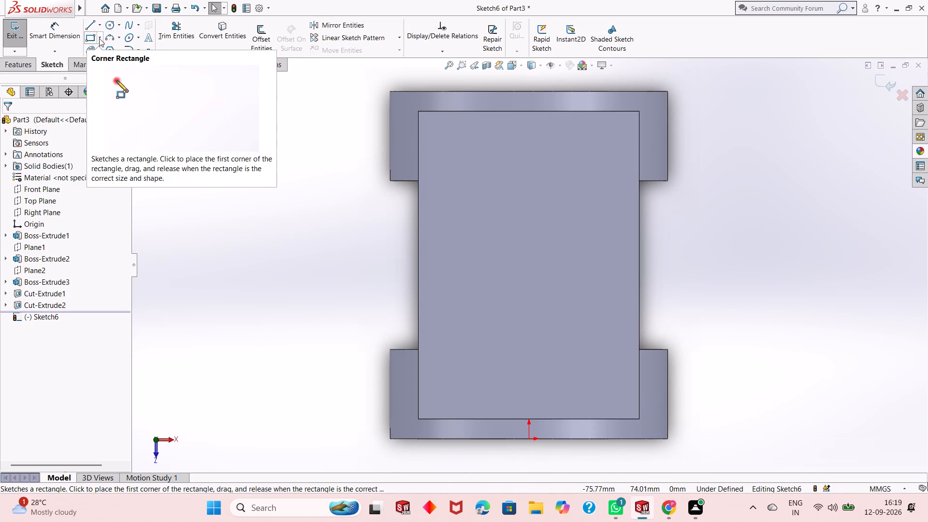
left_click(99, 38)
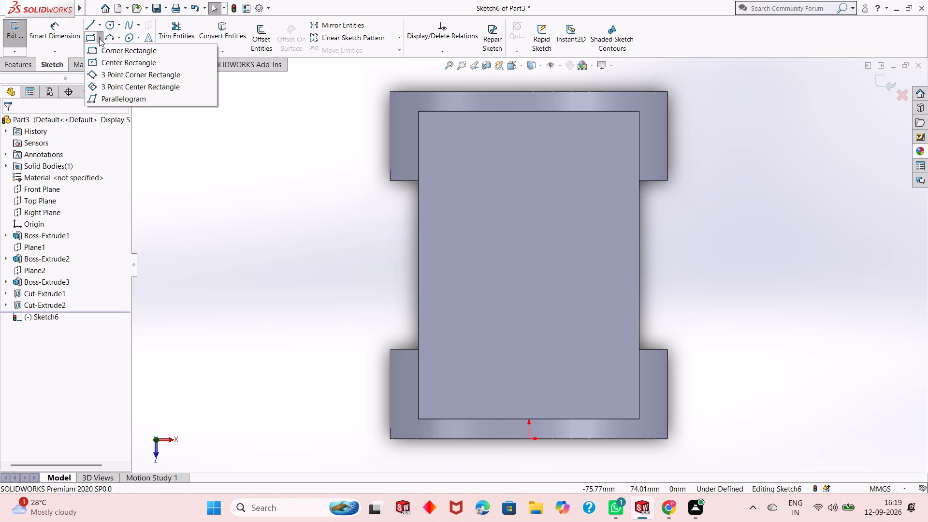
left_click(92, 52)
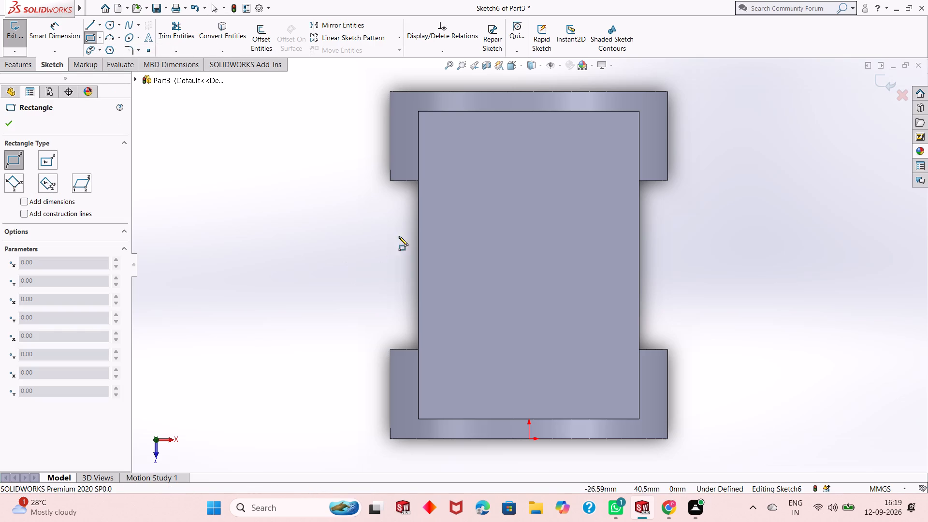
left_click(419, 210)
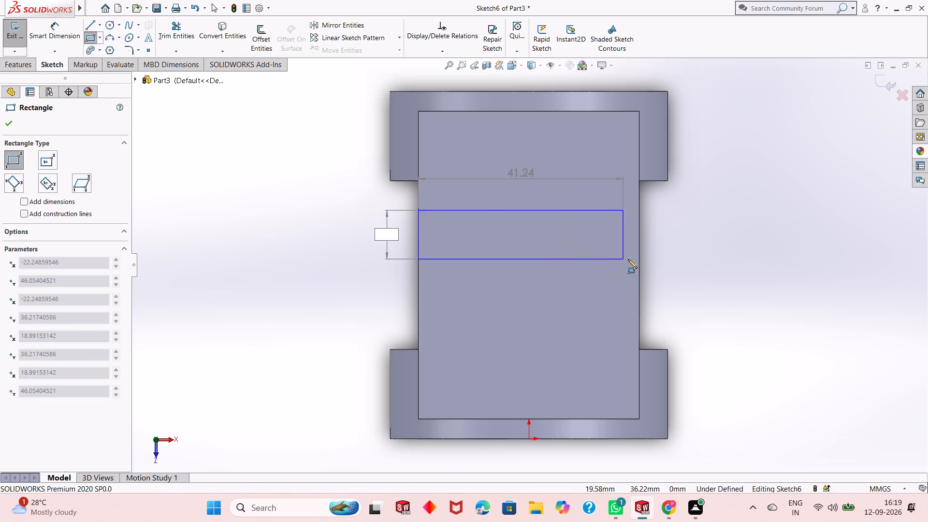
left_click(638, 259)
right_click(638, 259)
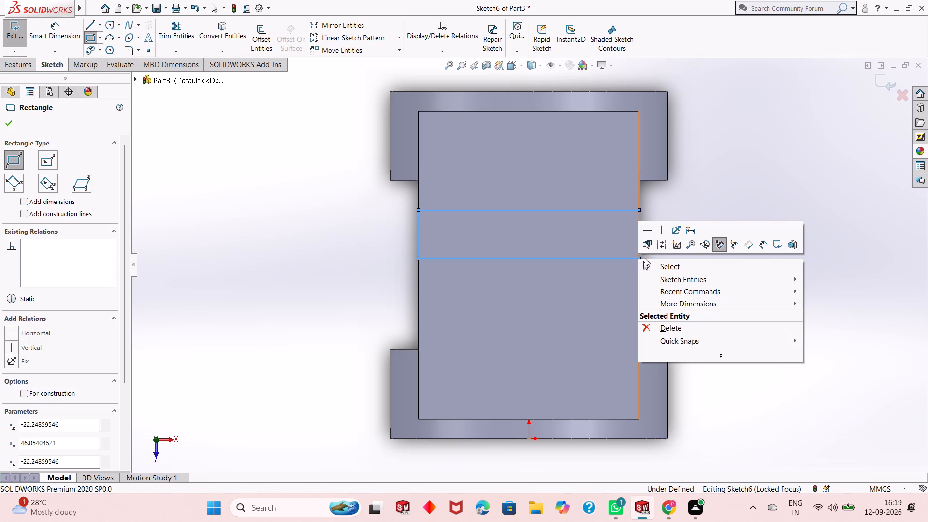
left_click(653, 260)
right_click(653, 260)
left_click(659, 264)
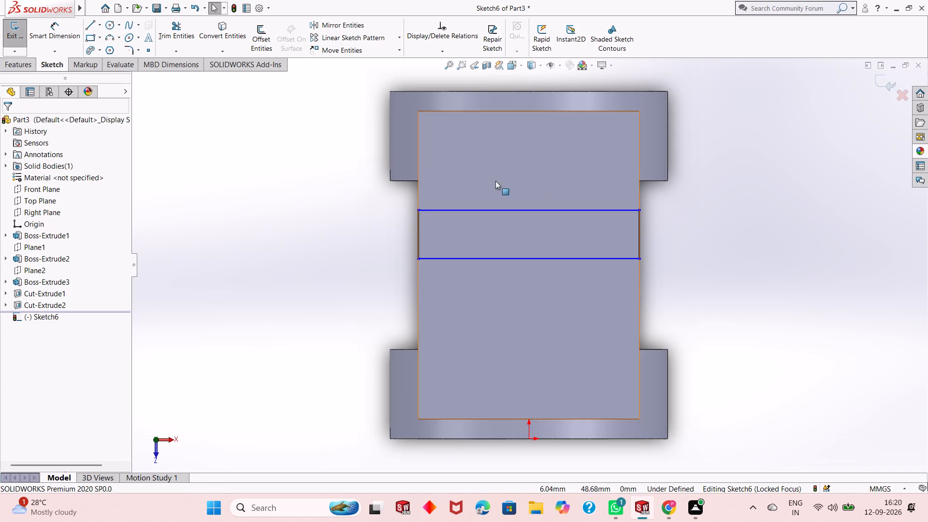
Dimension the rectangle's upper corner 9 mm from the midpoint of the block's long side edge.
left_click(59, 35)
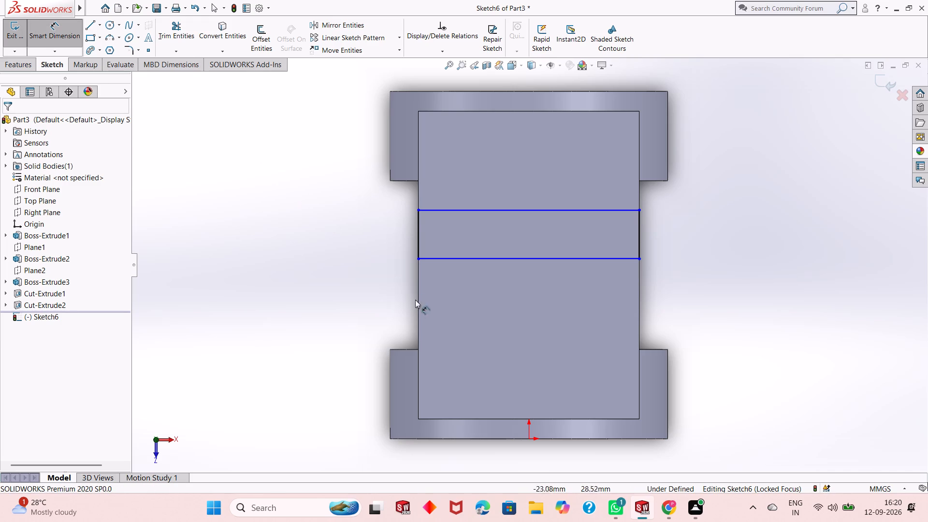
scroll(424, 311, "up", 1)
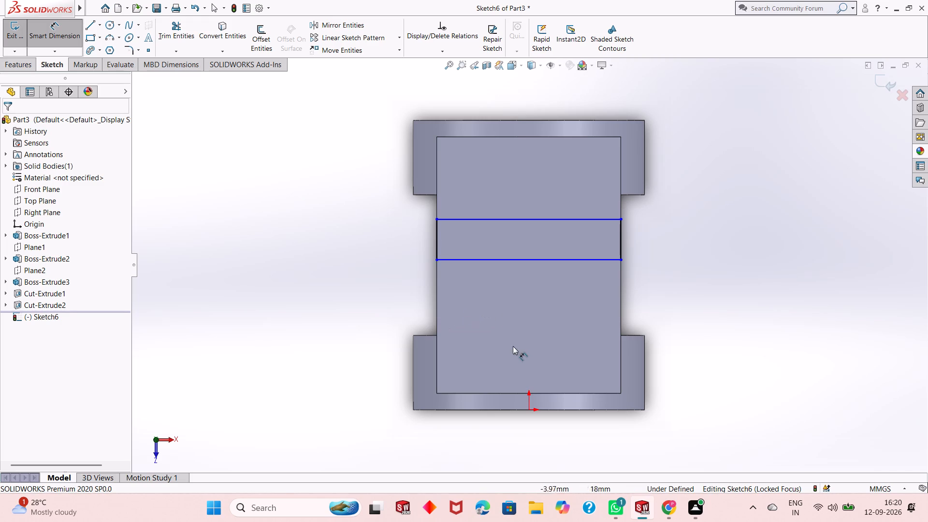
left_click(437, 218)
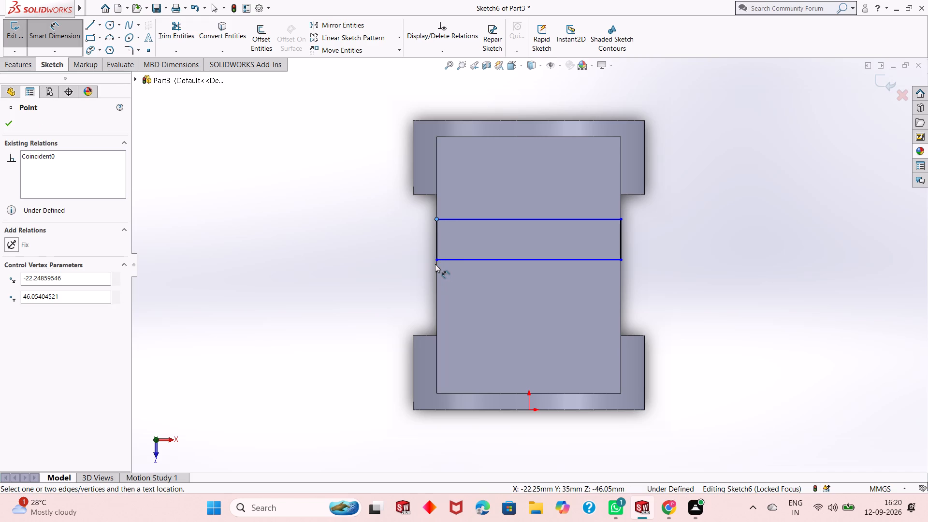
scroll(436, 263, "down", 3)
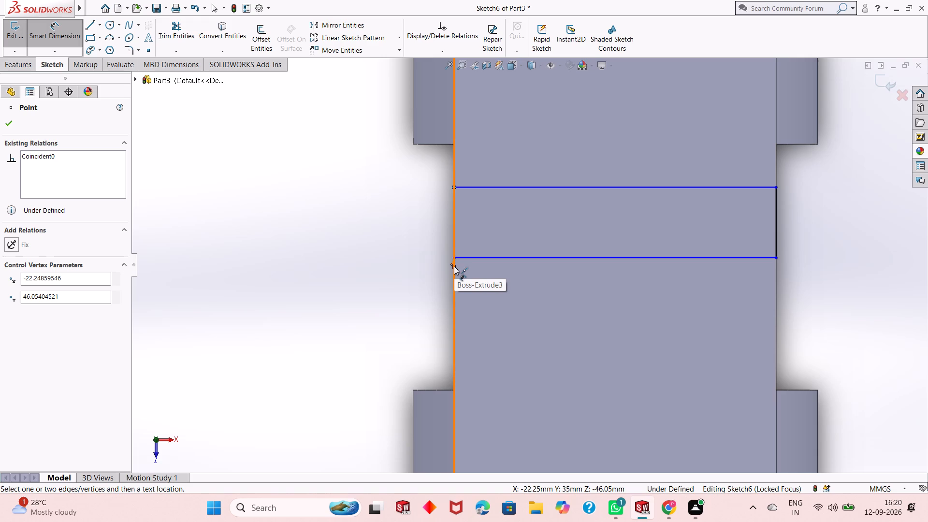
left_click(453, 266)
left_click(398, 261)
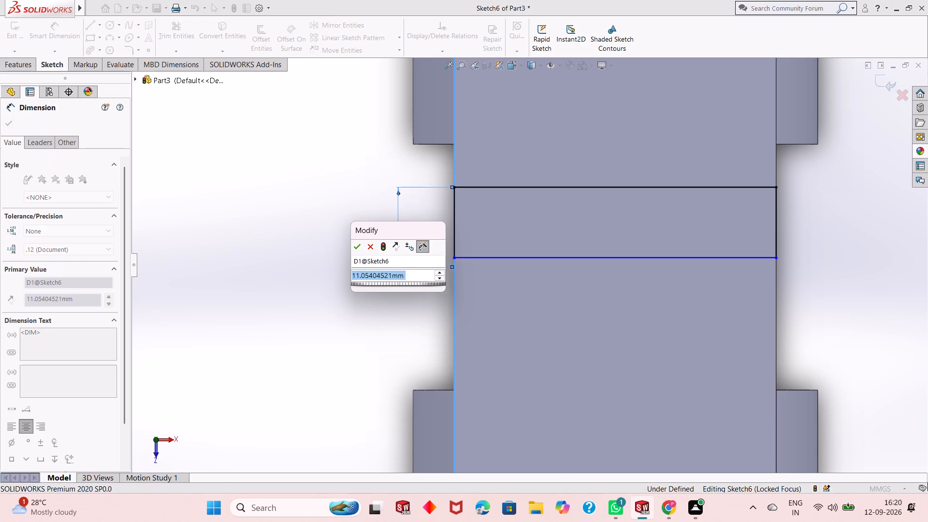
key("9")
key("Return")
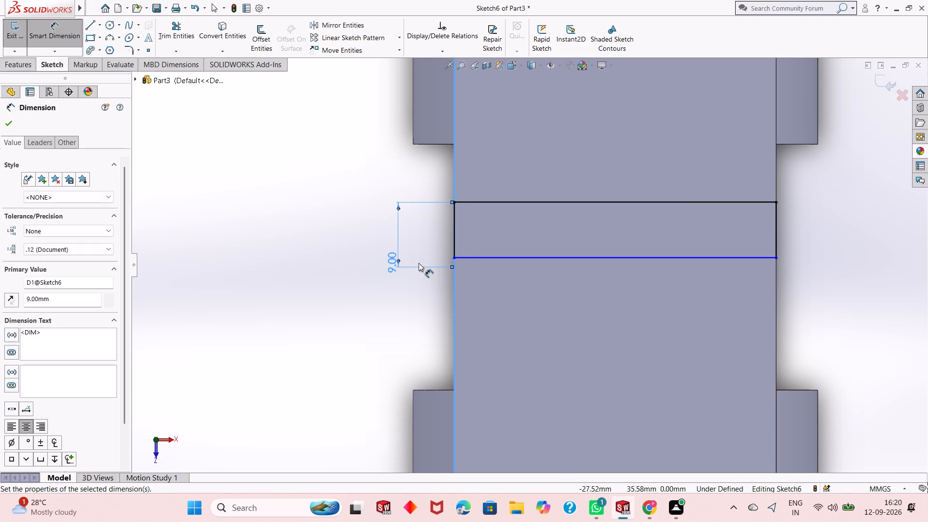
Dimension the rectangle's short side to 18 mm and leave the dimension tool.
left_click(454, 243)
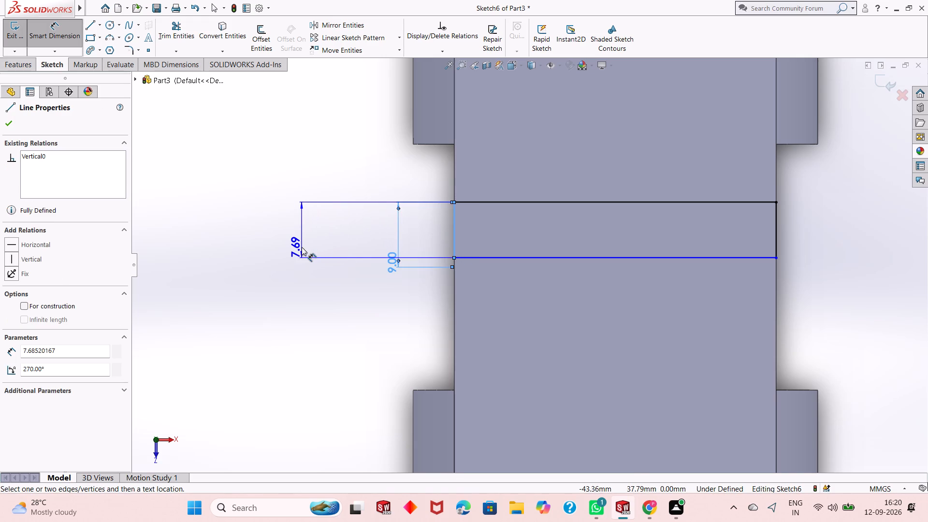
left_click(301, 247)
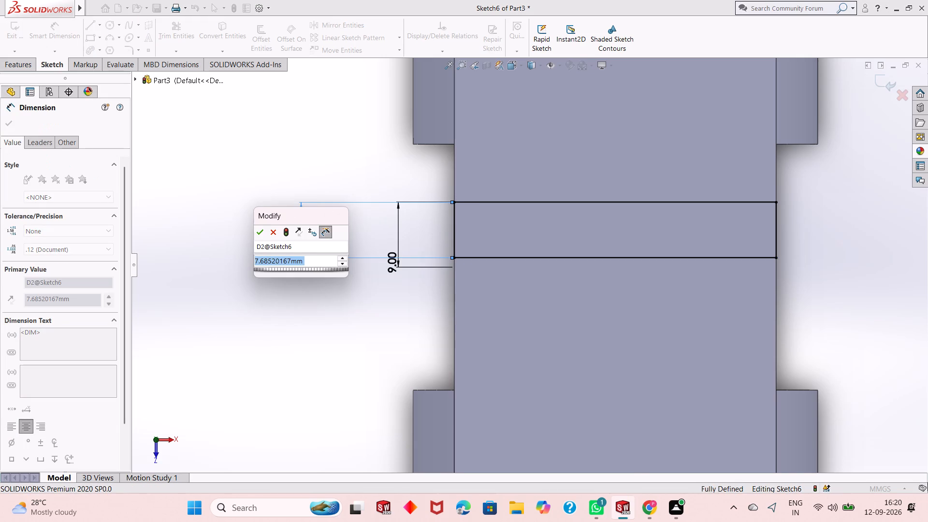
type("18")
key("Return")
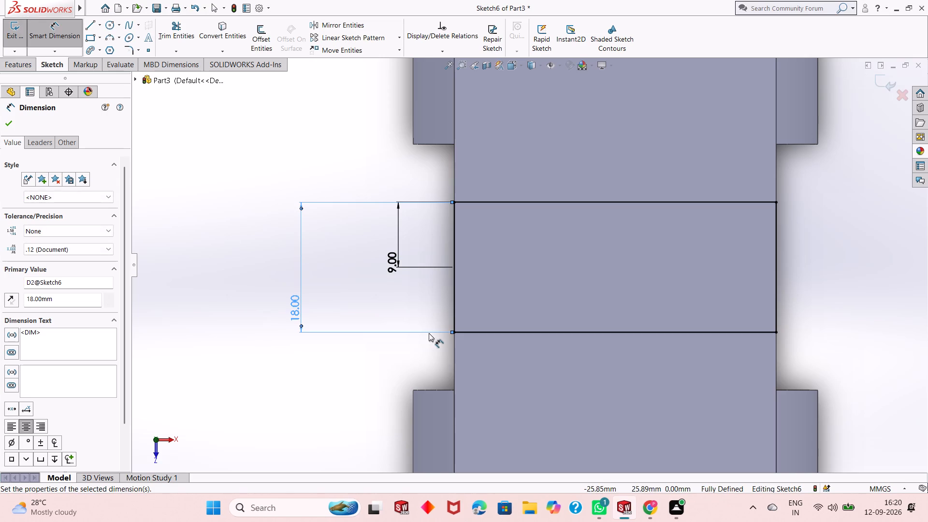
scroll(460, 326, "up", 1)
scroll(595, 296, "up", 1)
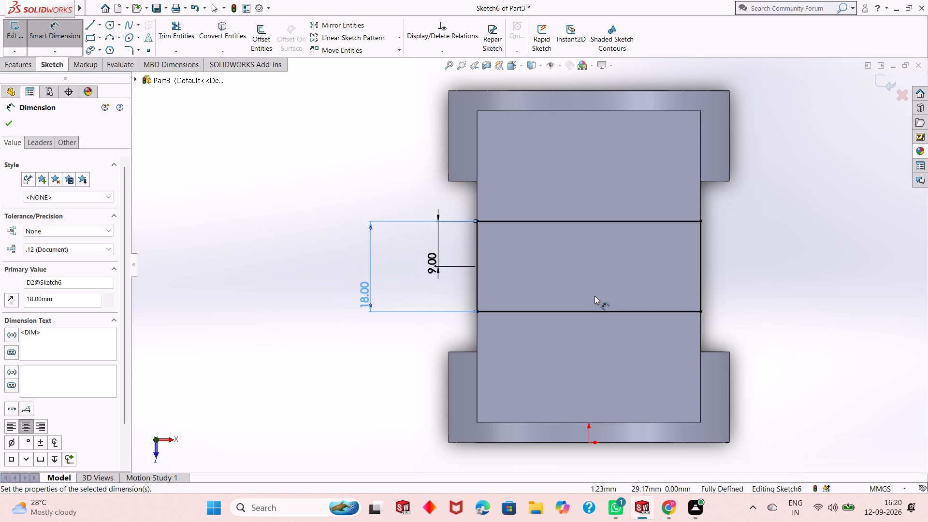
key("Escape")
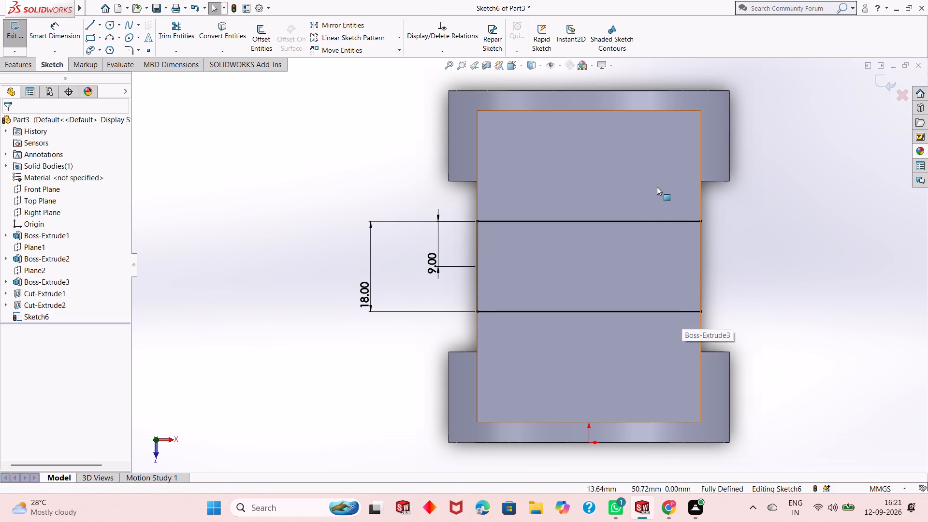
key("Escape")
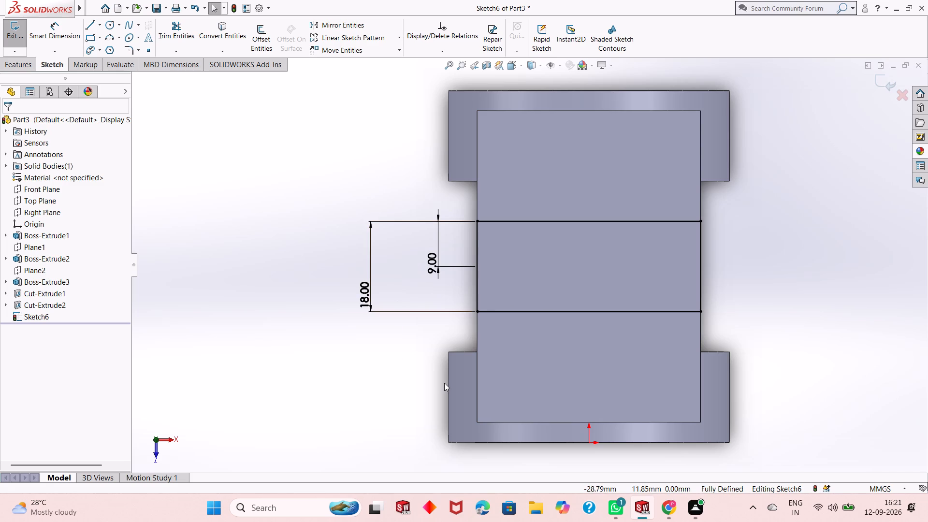
key("Escape")
key("Escape")
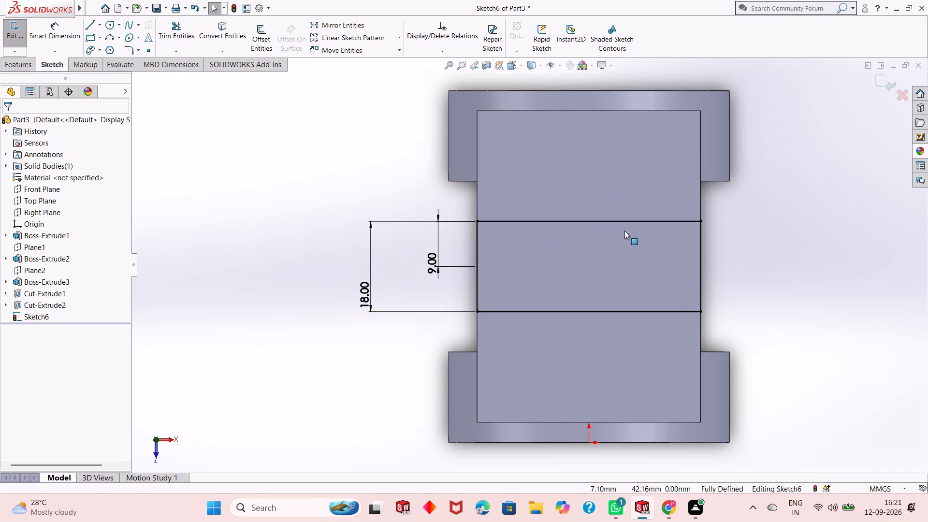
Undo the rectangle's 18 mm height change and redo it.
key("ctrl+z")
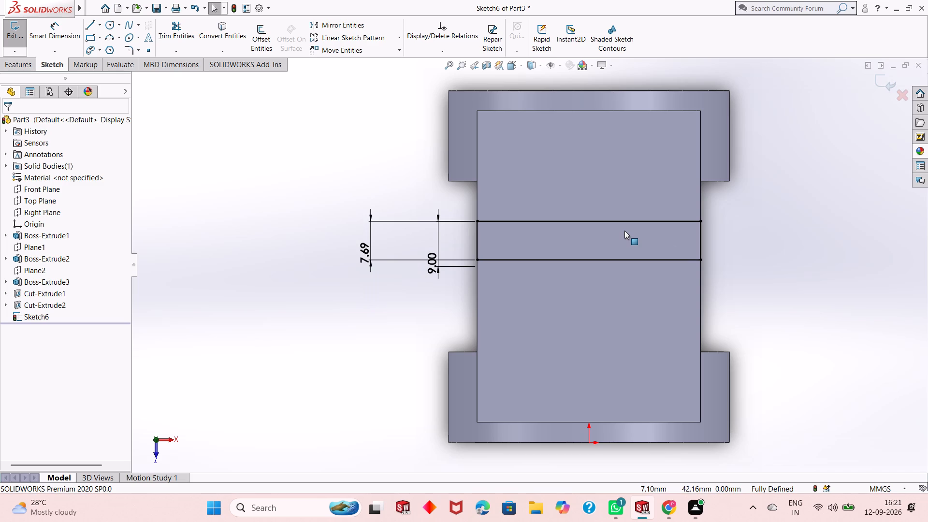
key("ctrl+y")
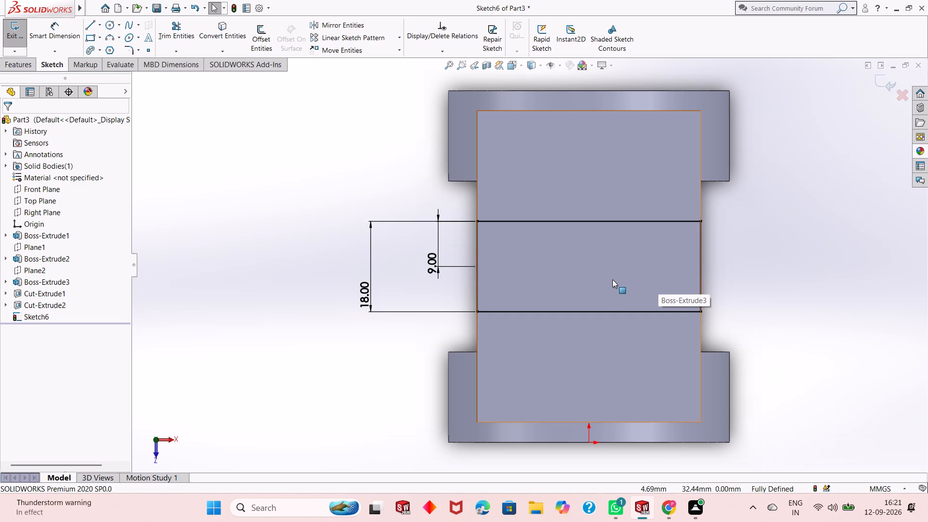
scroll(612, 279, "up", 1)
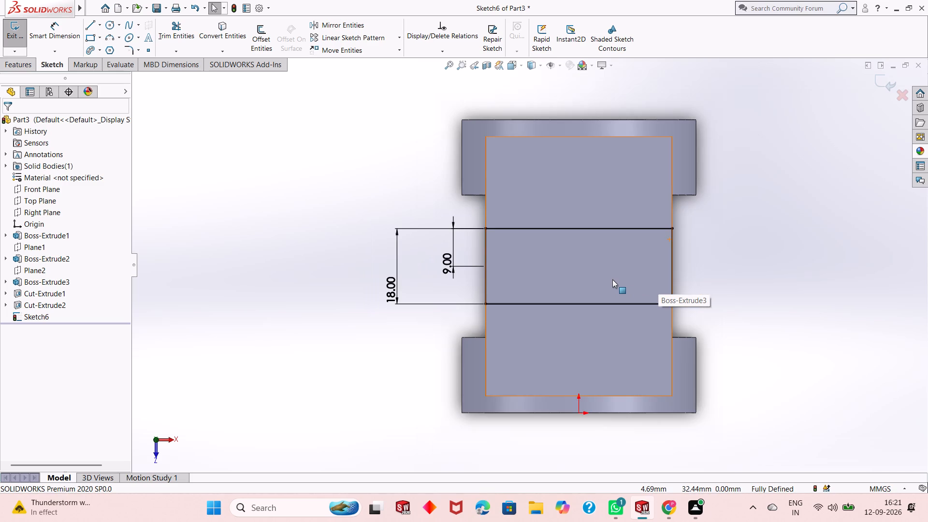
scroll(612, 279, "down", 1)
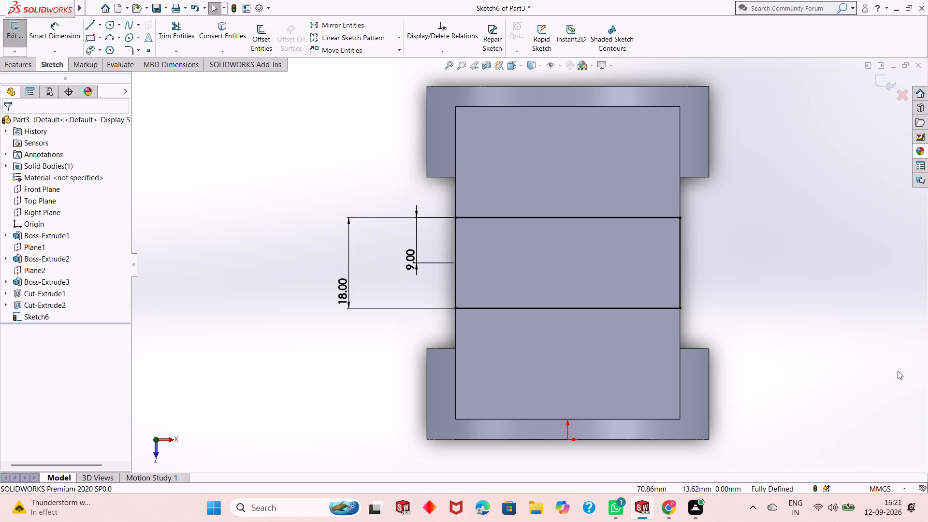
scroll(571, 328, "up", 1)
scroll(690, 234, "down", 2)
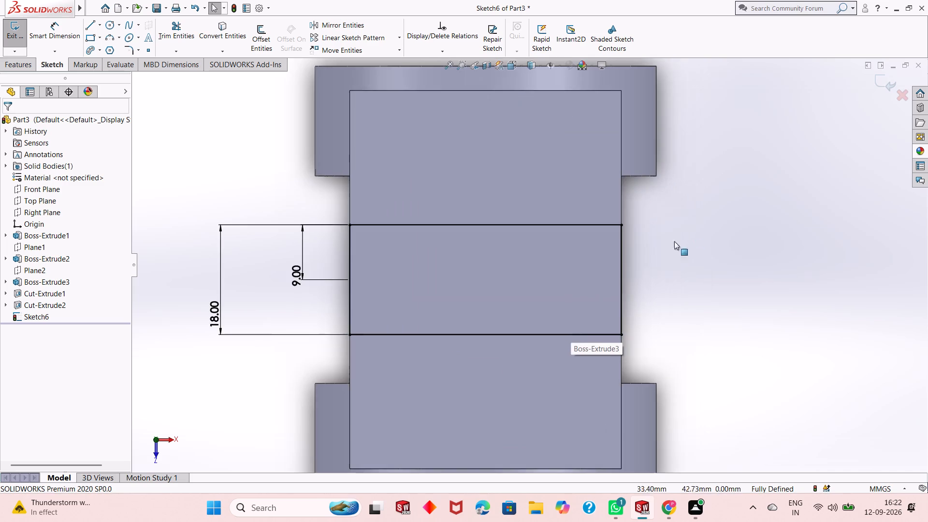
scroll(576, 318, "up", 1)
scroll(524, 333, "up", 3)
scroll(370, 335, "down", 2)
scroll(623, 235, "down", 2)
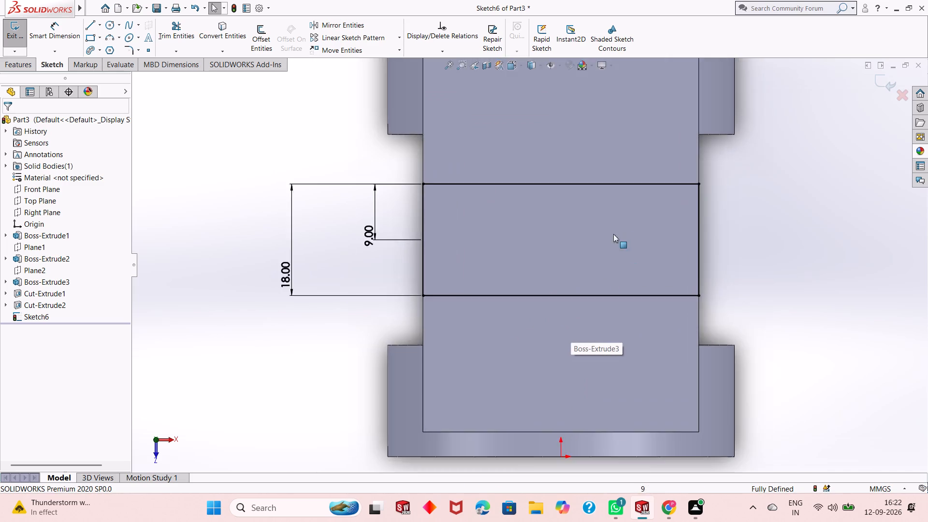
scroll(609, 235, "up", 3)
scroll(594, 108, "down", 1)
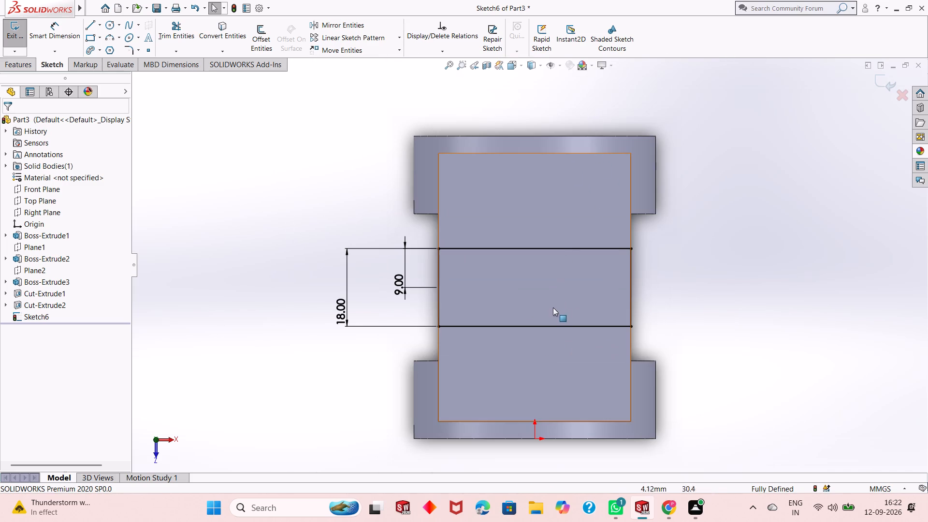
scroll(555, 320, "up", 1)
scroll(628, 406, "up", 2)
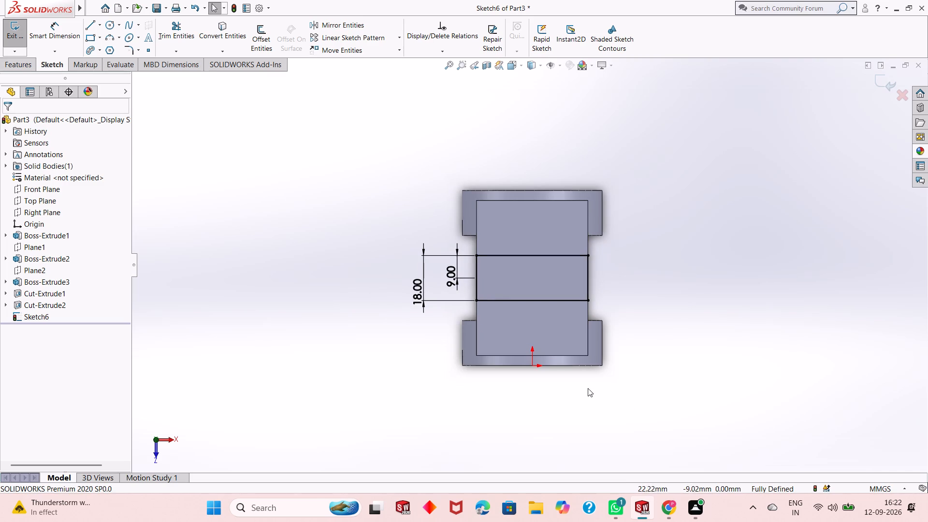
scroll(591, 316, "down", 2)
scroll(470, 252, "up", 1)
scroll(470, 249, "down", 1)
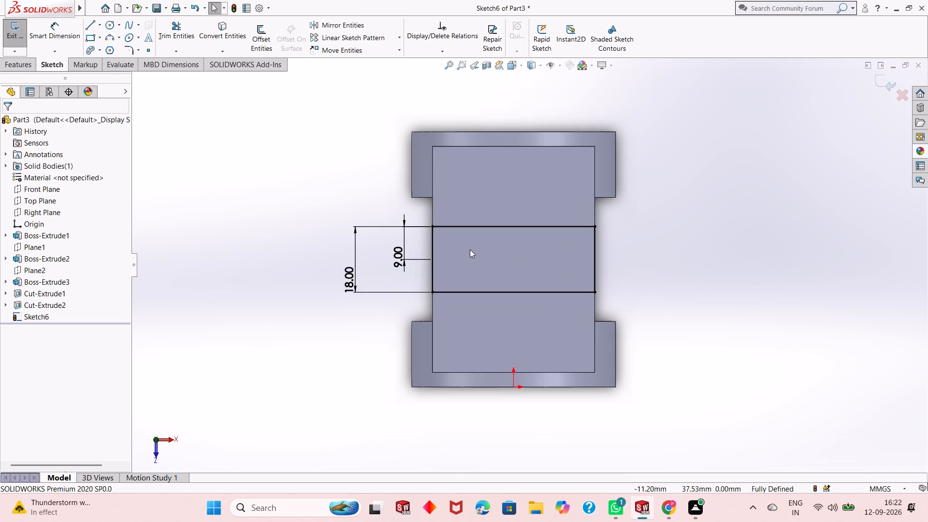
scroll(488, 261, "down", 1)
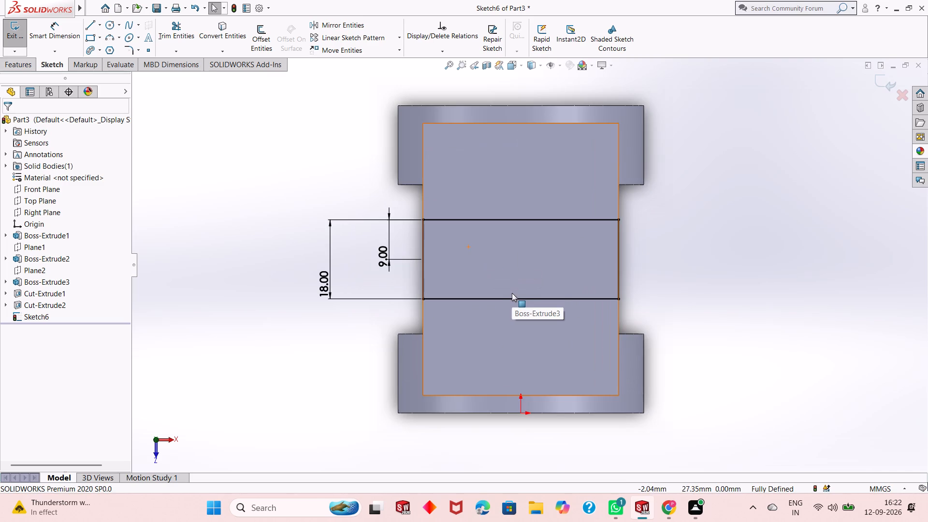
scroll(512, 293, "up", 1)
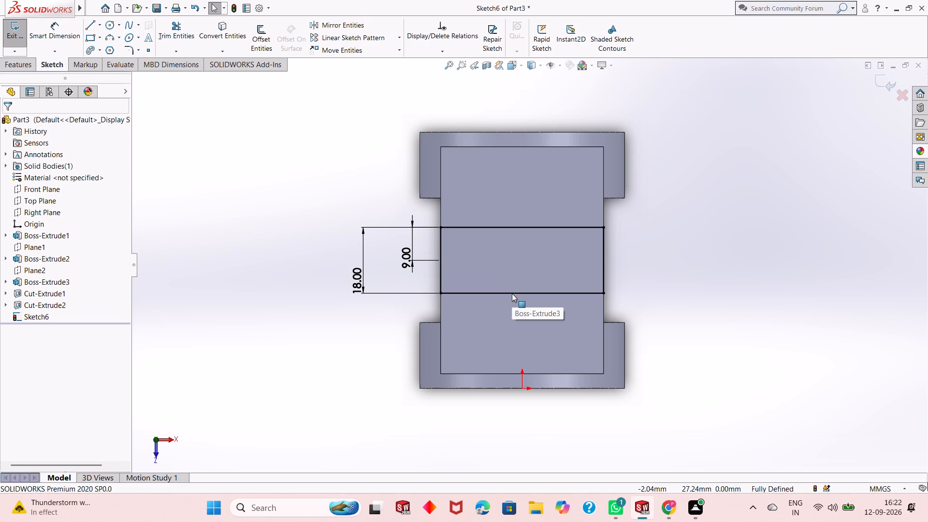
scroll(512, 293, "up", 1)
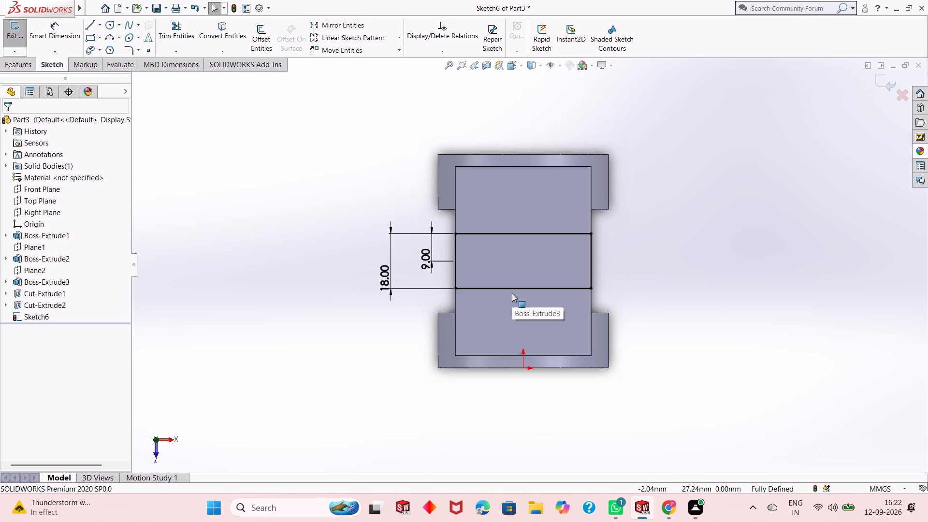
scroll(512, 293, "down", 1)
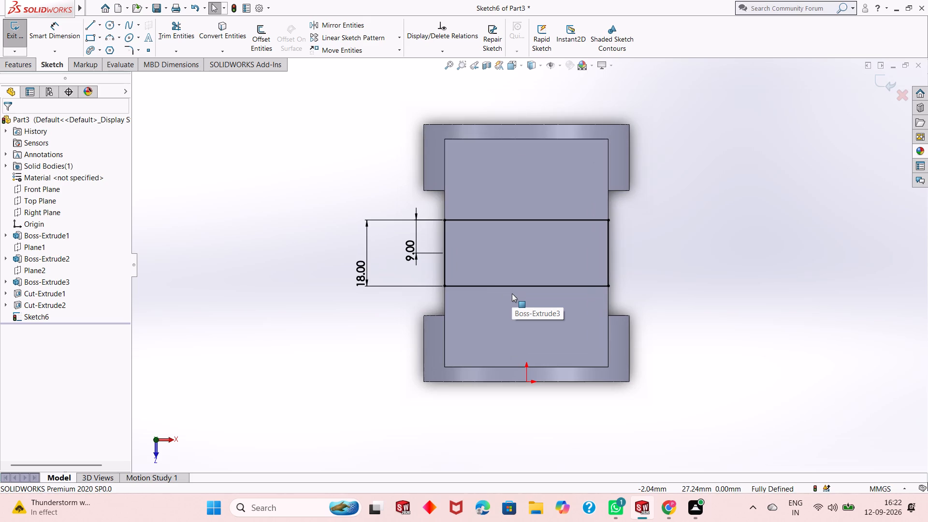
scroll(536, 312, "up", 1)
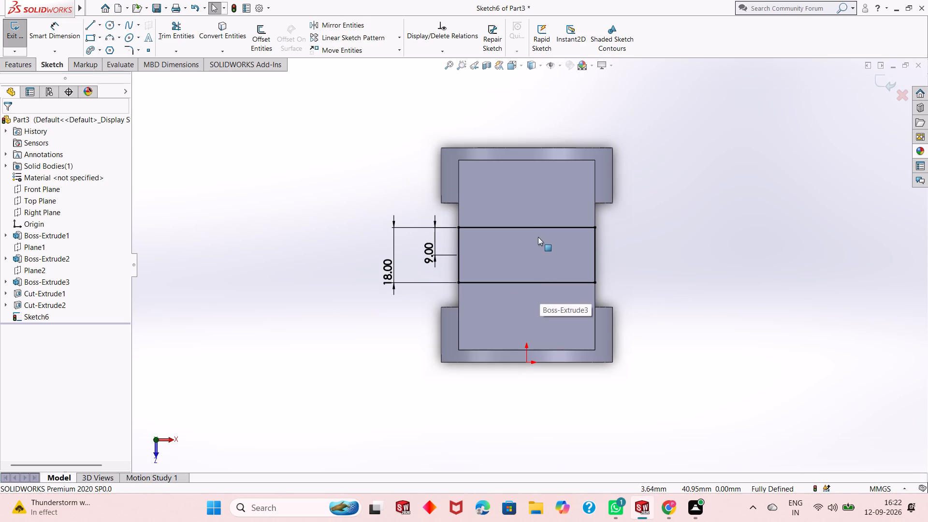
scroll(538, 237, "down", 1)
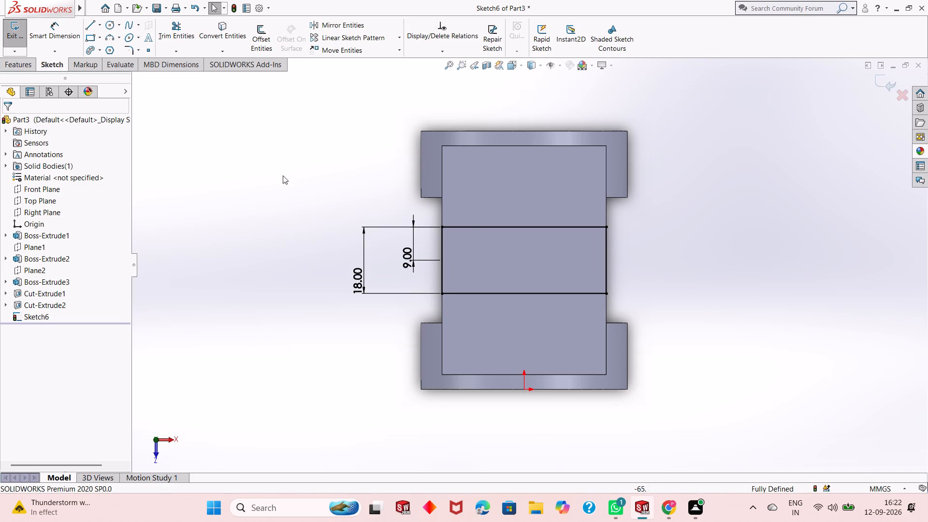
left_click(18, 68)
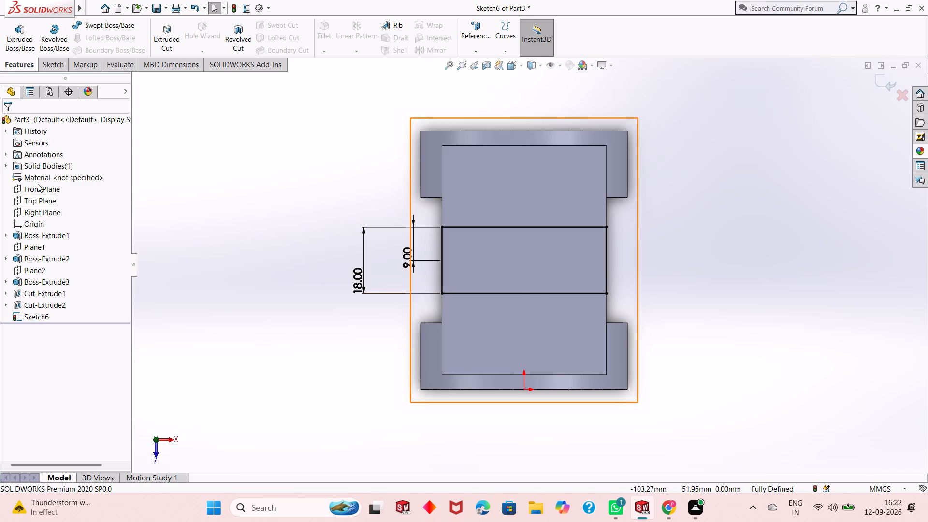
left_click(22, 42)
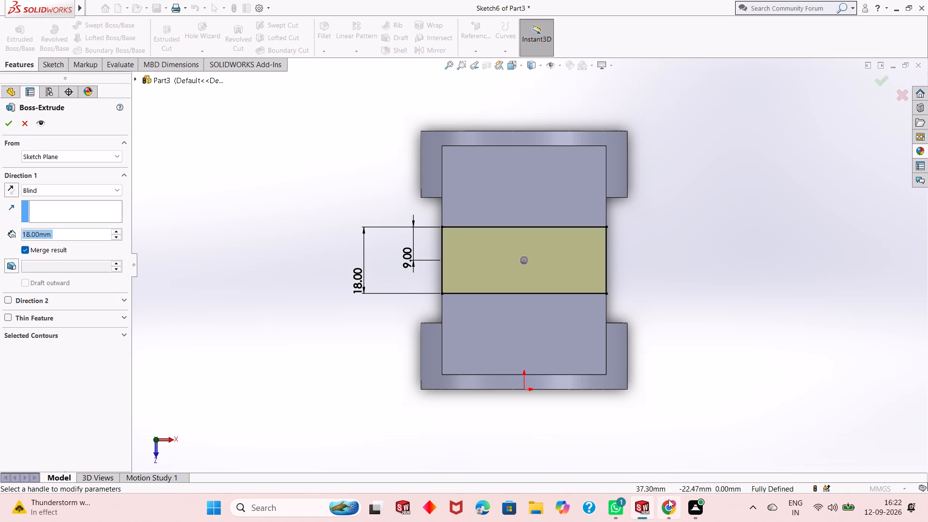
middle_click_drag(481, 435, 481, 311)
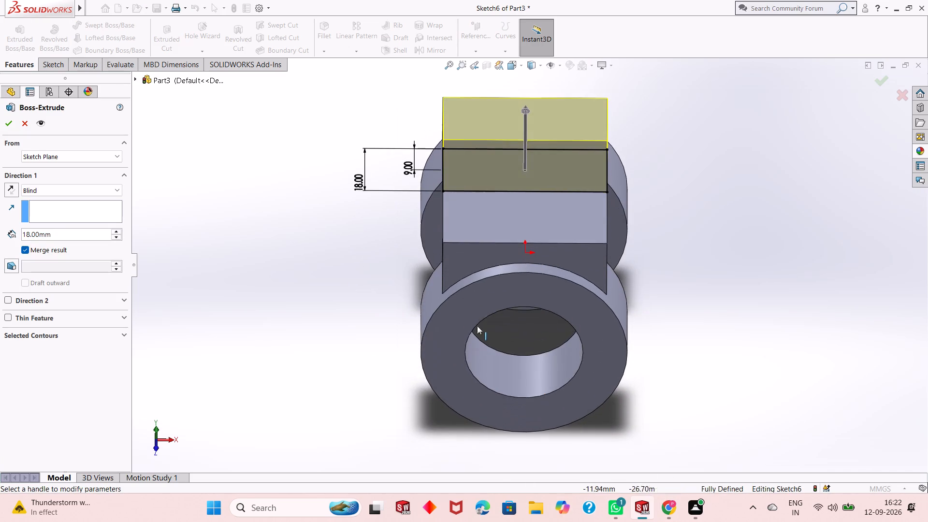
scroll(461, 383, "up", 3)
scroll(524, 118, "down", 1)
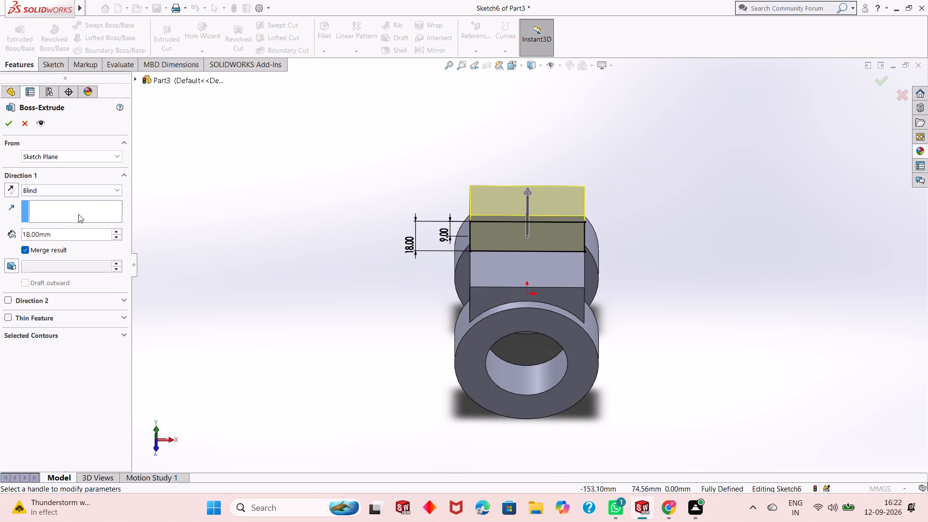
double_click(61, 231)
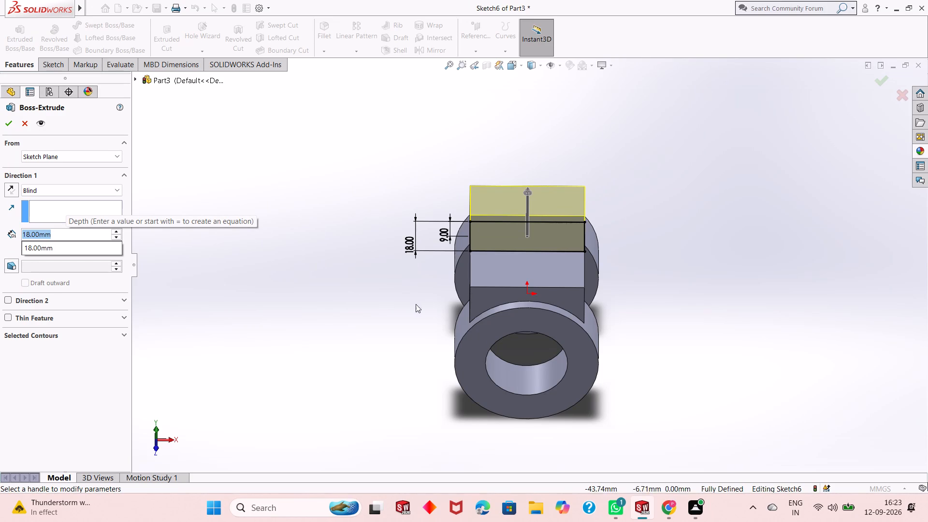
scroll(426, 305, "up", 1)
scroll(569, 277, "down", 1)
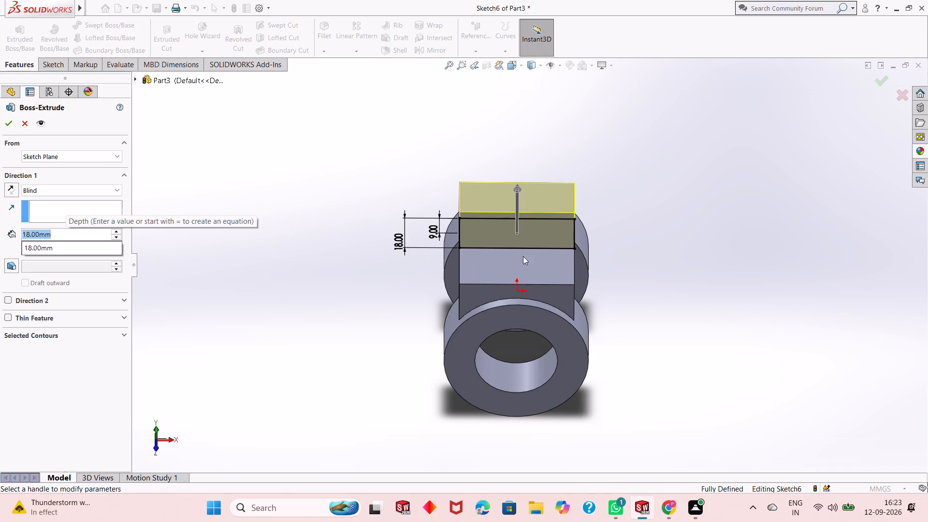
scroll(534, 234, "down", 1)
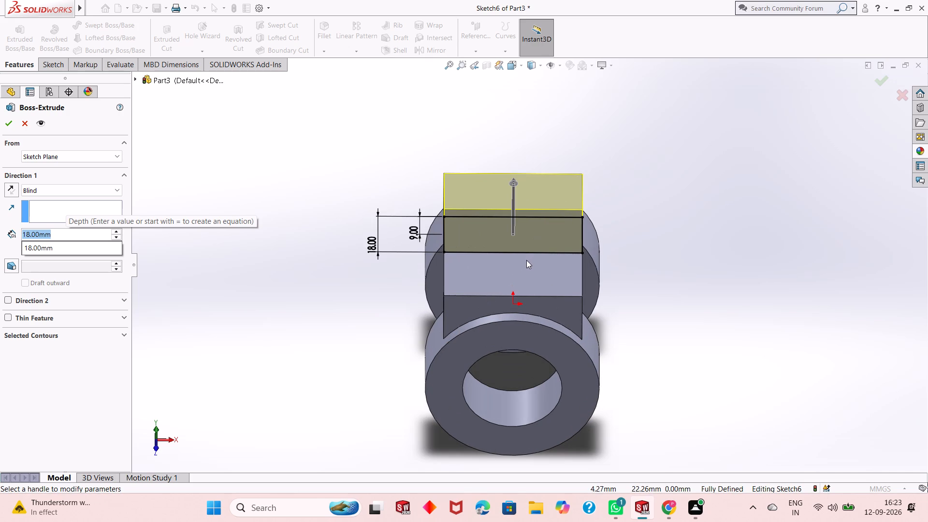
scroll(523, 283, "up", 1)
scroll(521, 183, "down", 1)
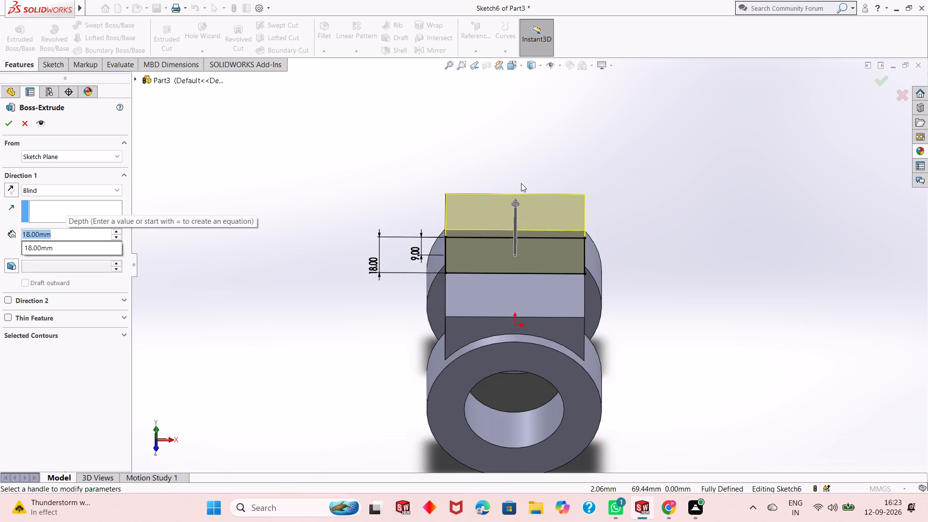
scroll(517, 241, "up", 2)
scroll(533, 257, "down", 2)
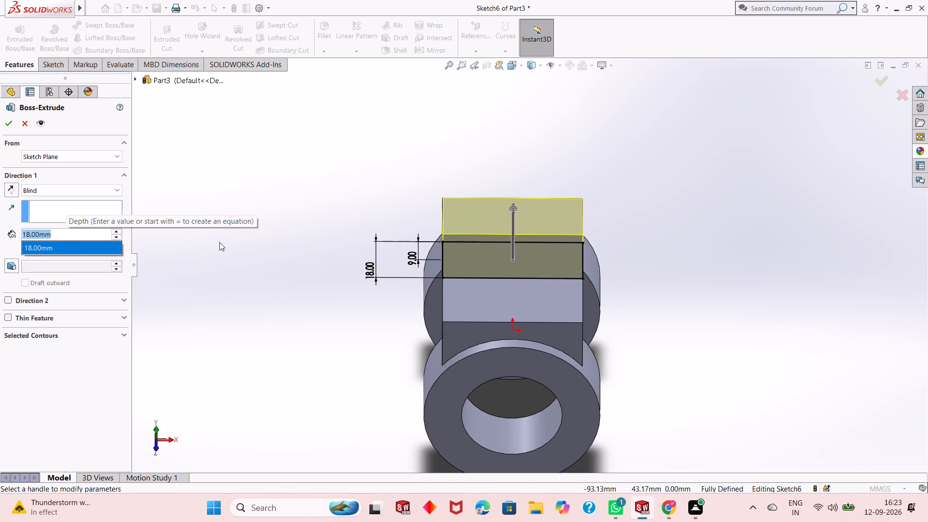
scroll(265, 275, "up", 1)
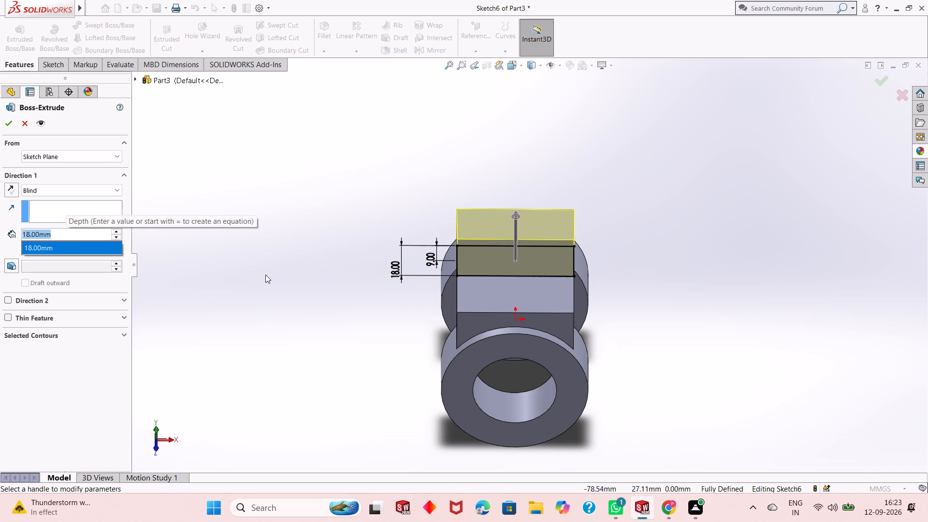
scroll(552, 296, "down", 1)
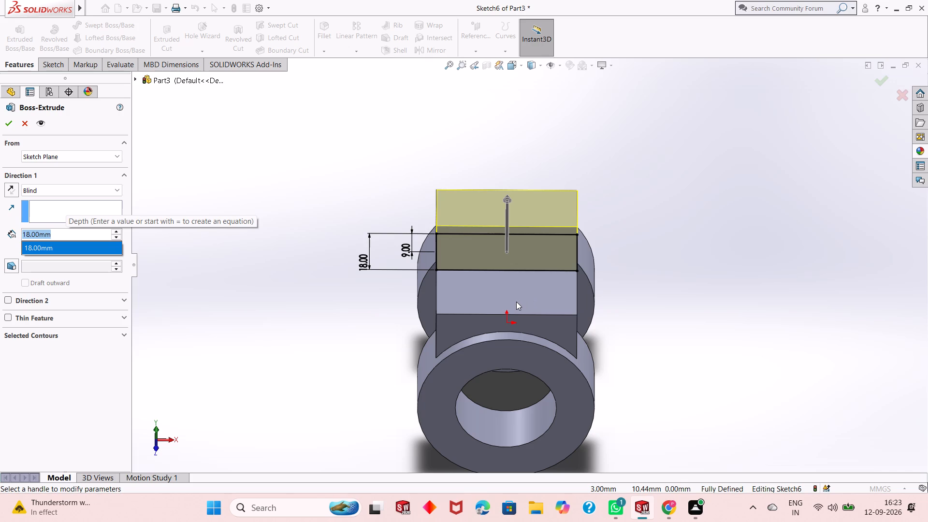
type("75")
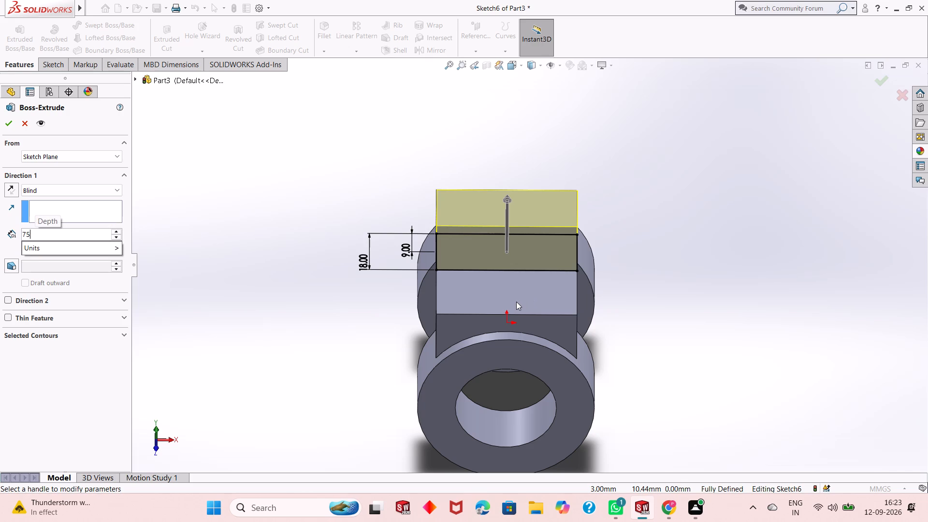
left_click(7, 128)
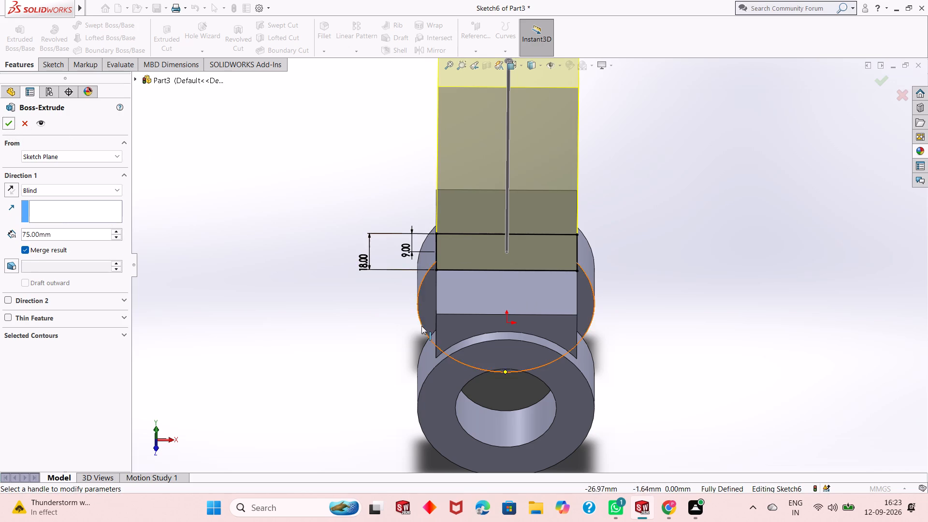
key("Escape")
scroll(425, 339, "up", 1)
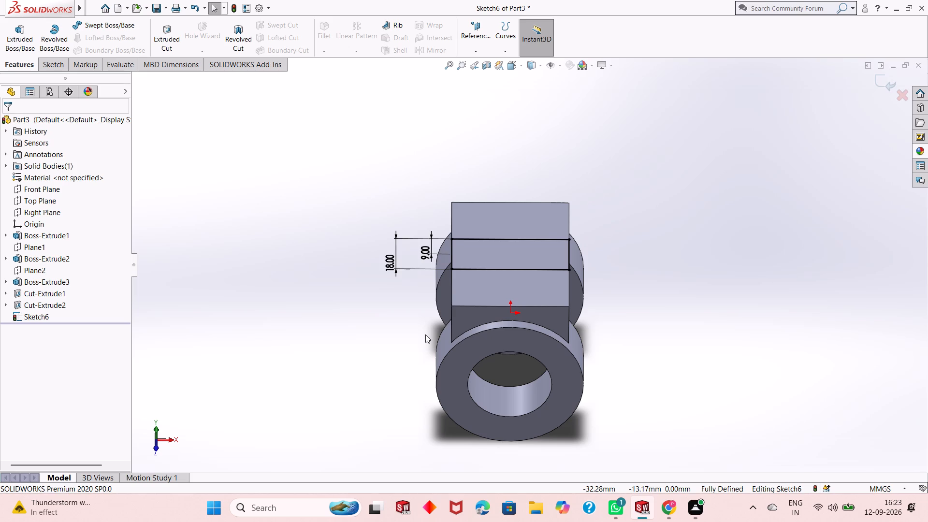
Extrude the rectangle on the block's top face upward to a blind depth of 75 mm, merged with the body.
left_click(16, 39)
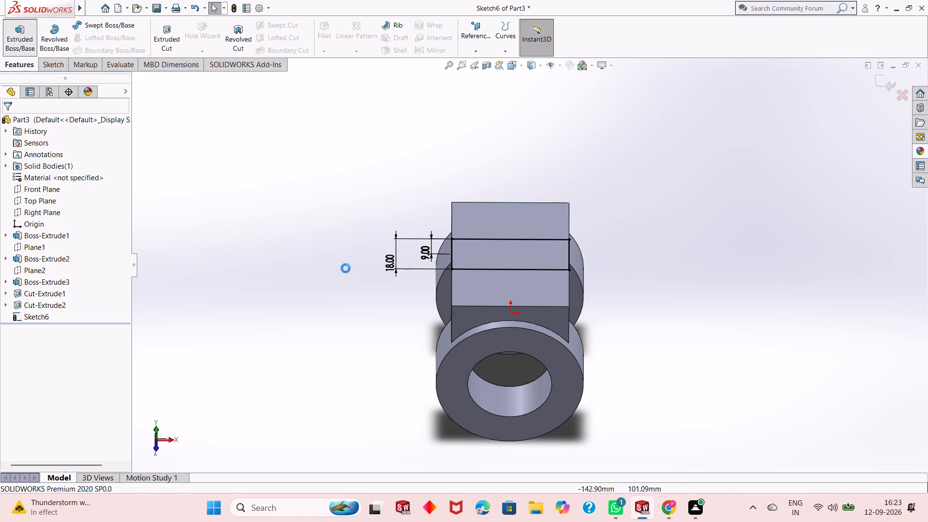
type("75")
key("Return")
left_click(5, 124)
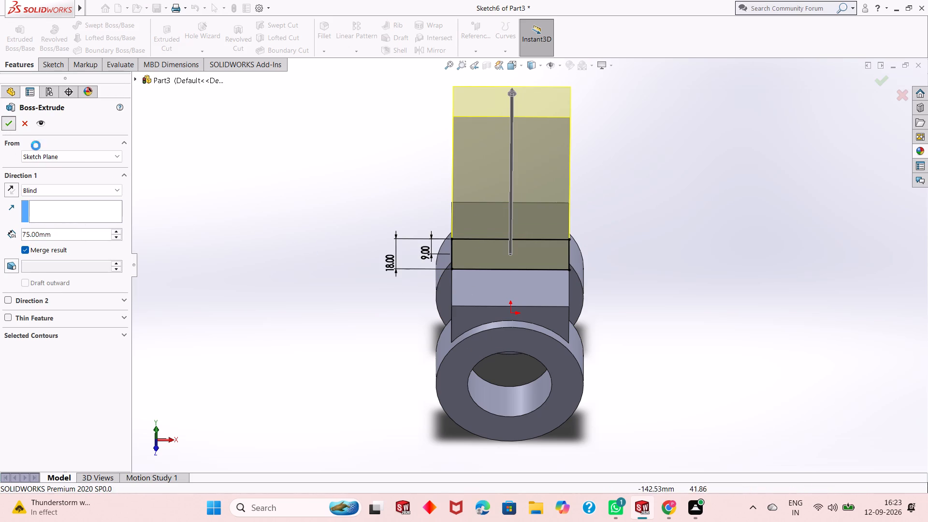
key("Escape")
Examine the extruded upright and its junction with the block and rings from an angled view.
scroll(359, 325, "up", 1)
scroll(391, 287, "up", 1)
middle_click_drag(392, 287, 397, 238)
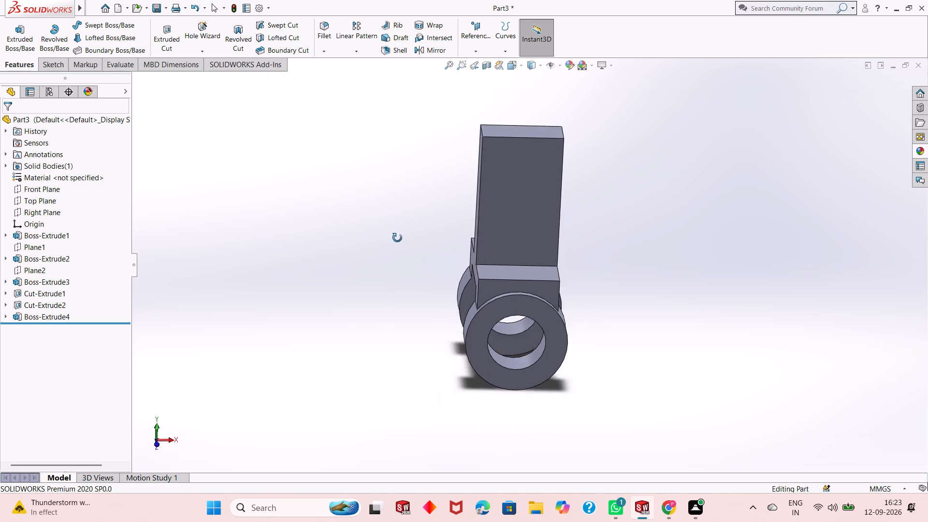
middle_click_drag(397, 238, 424, 207)
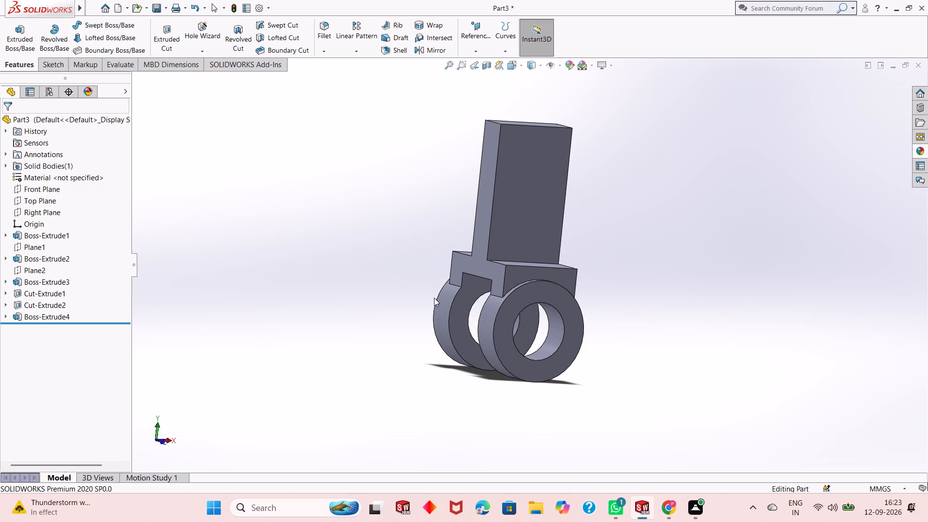
scroll(434, 298, "up", 1)
scroll(542, 58, "down", 1)
scroll(552, 156, "down", 1)
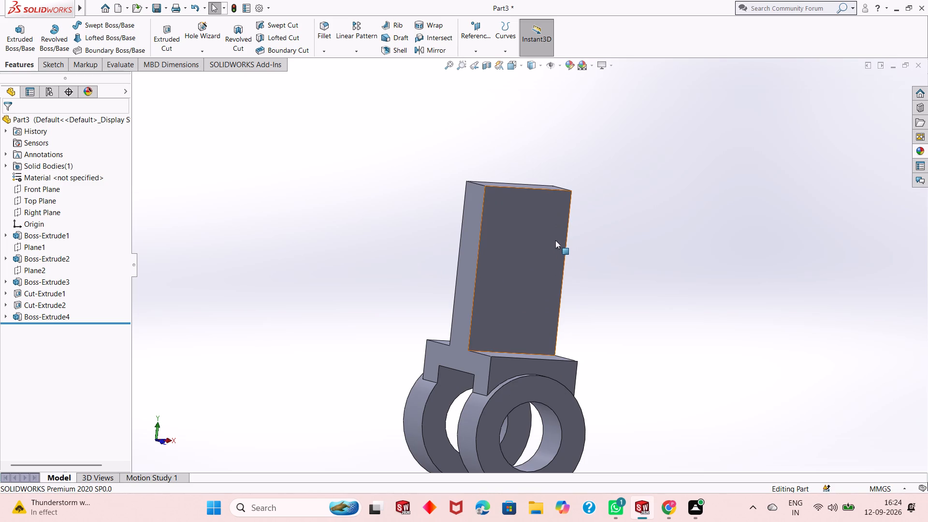
scroll(522, 239, "up", 1)
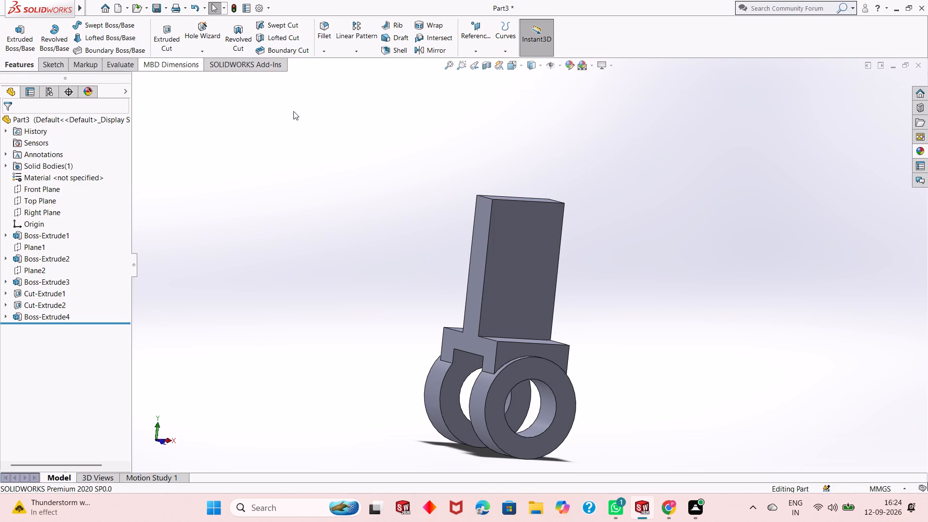
left_click(559, 267)
key("Escape")
Check the distance from the upright's top-edge midpoint to the ring centre with a temporary line sketched on the front ring face, and discard the sketch.
left_click(528, 372)
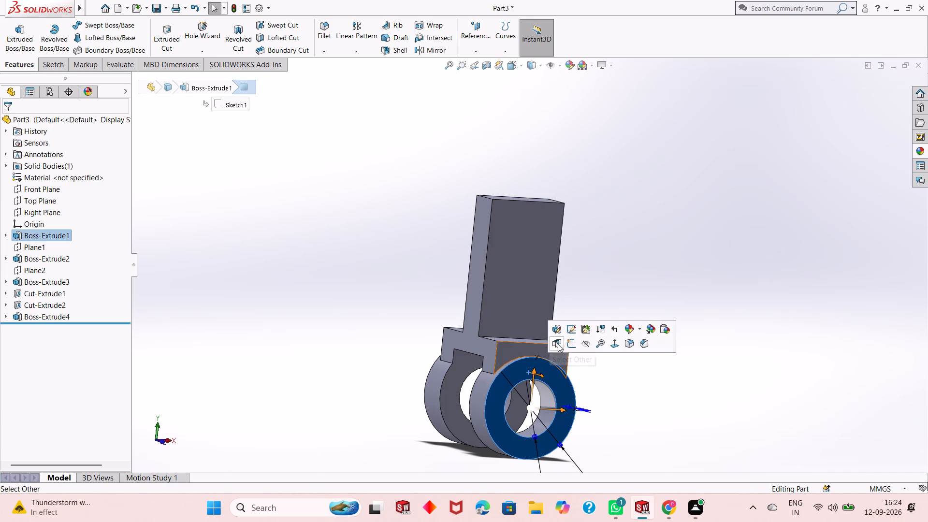
left_click(567, 343)
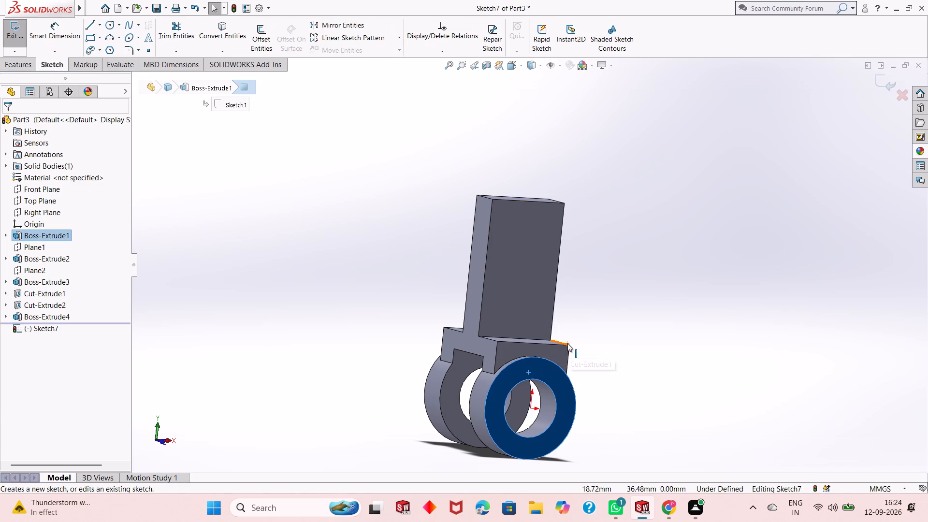
key("ctrl+8")
key("Escape")
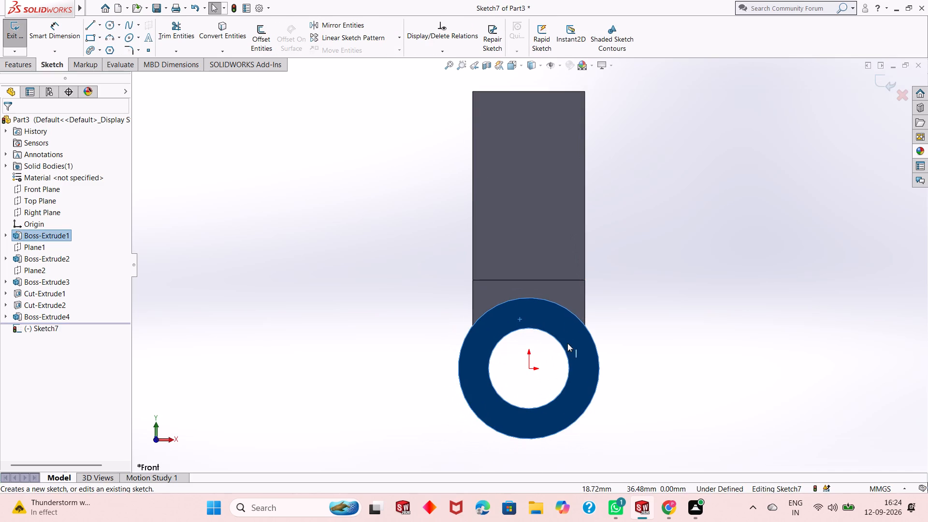
scroll(536, 238, "up", 2)
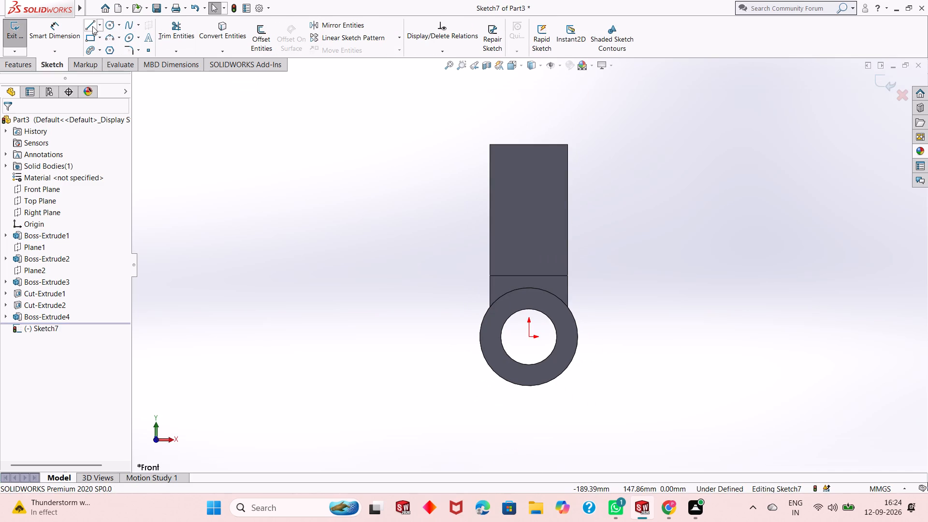
left_click(91, 25)
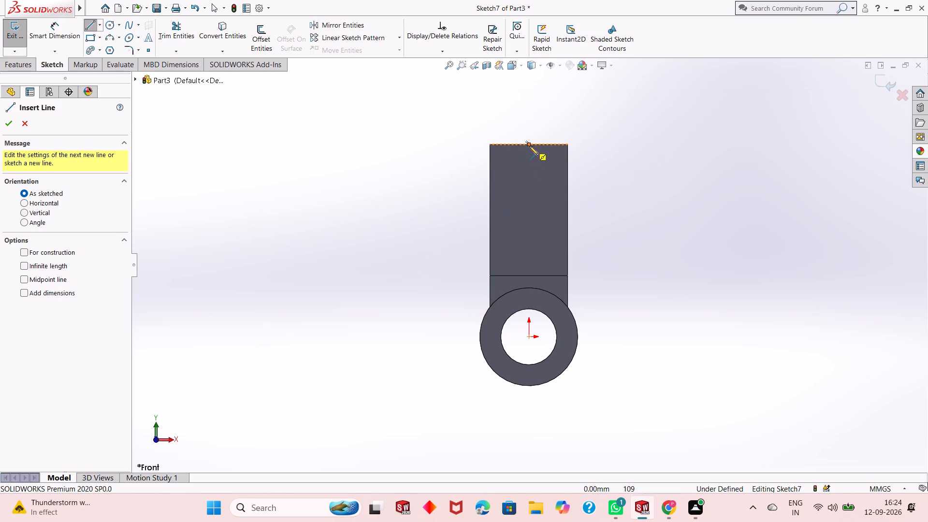
left_click(529, 146)
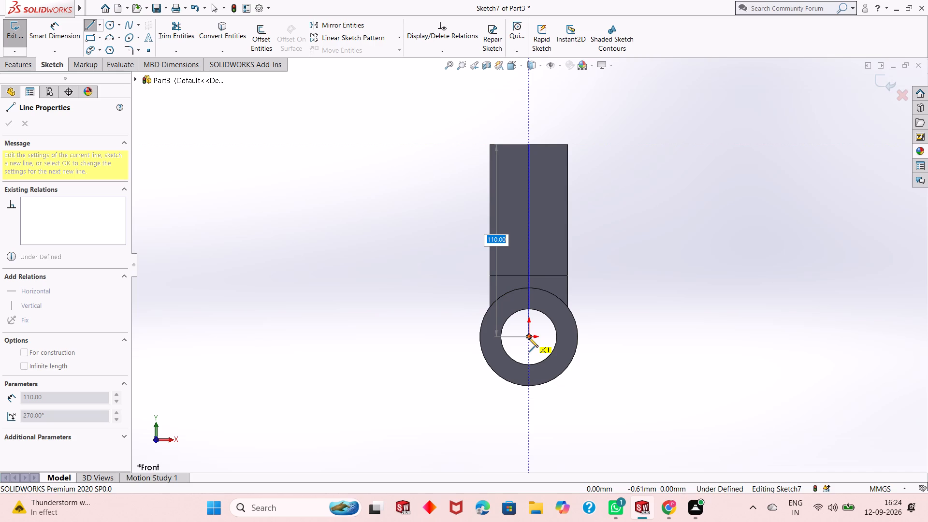
key("Escape")
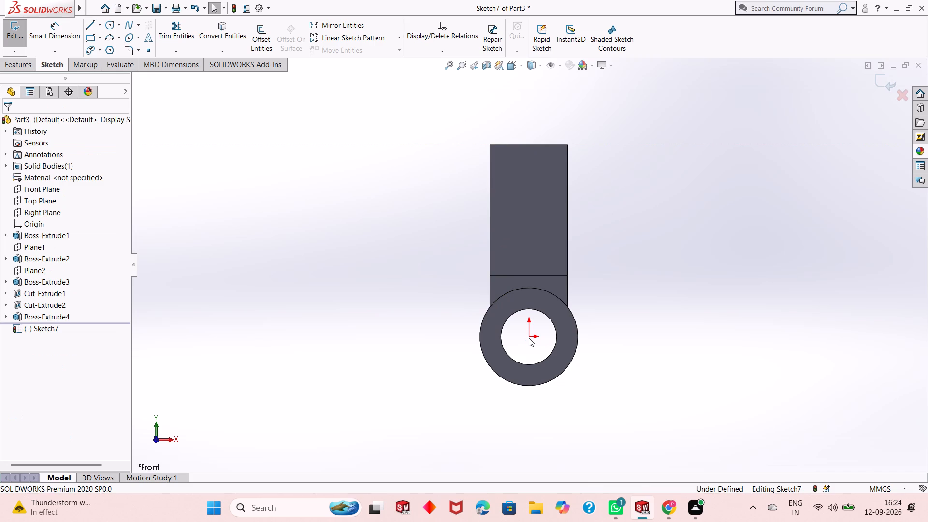
key("ctrl+z")
Start a reference plane from the Front Plane and set its offset distance to 0 mm.
middle_click_drag(460, 324, 509, 344)
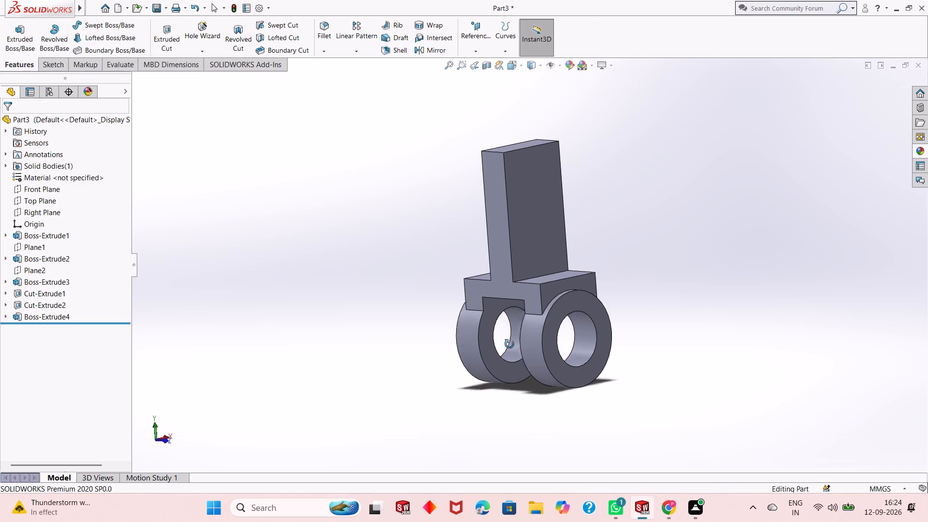
middle_click_drag(509, 344, 507, 351)
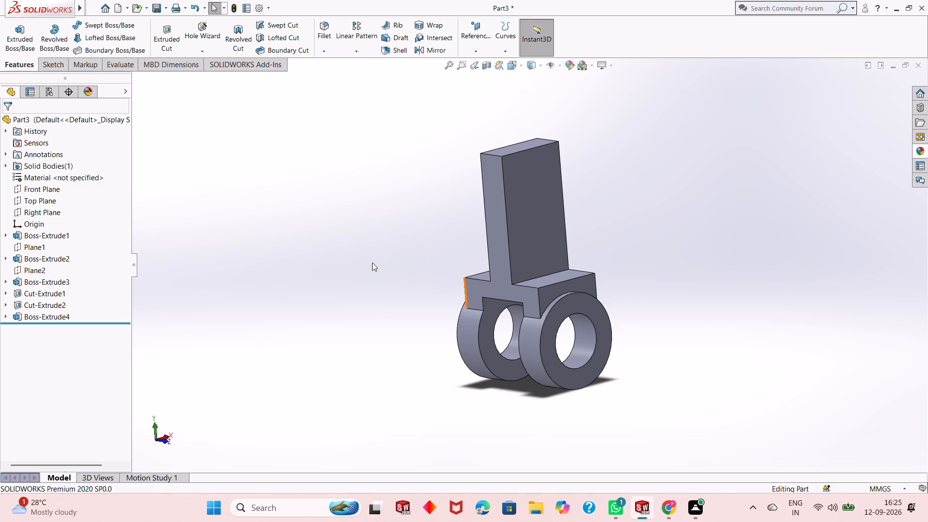
left_click(489, 48)
left_click(489, 67)
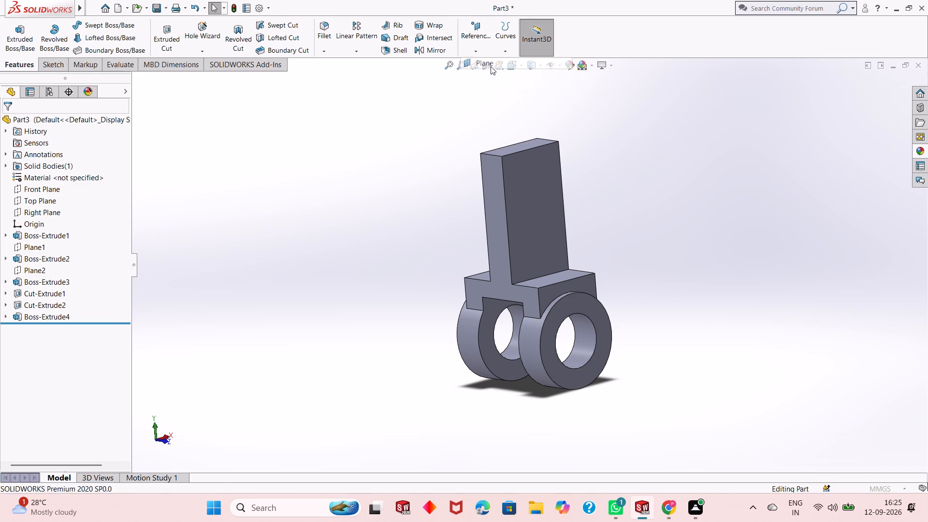
left_click(165, 78)
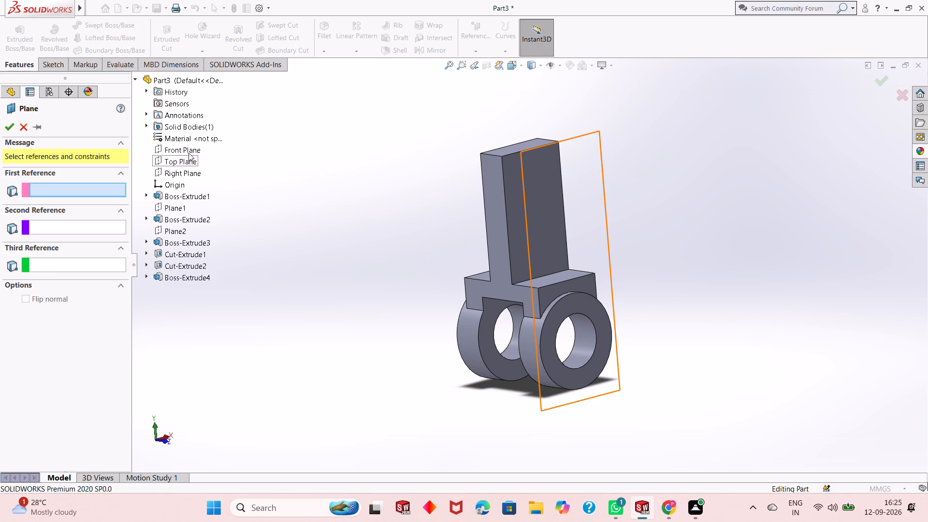
left_click(188, 153)
middle_click_drag(415, 278, 416, 278)
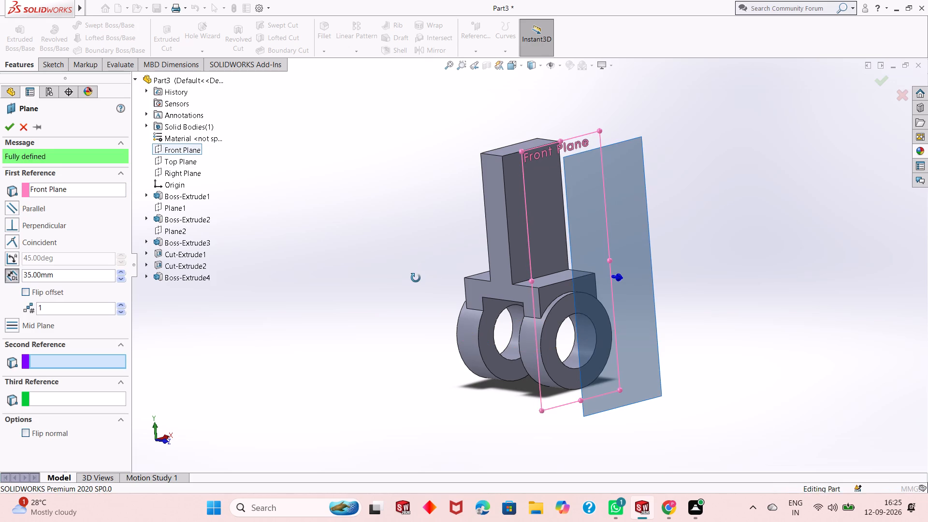
middle_click_drag(416, 278, 433, 274)
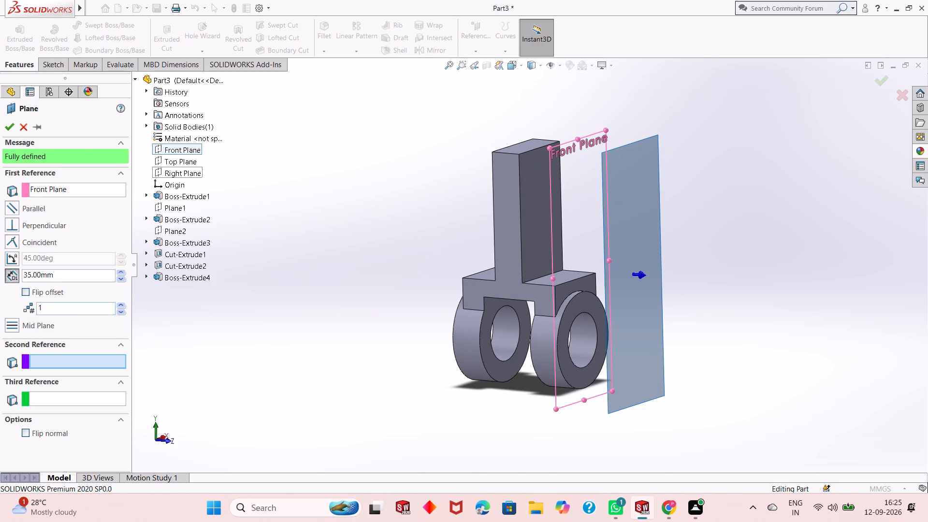
double_click(70, 277)
key("0")
key("Return")
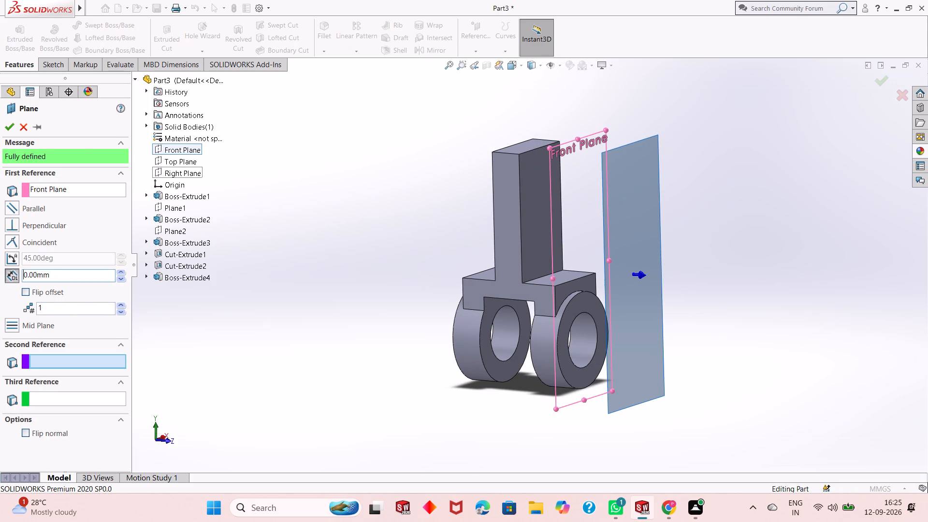
middle_click_drag(655, 357, 676, 340)
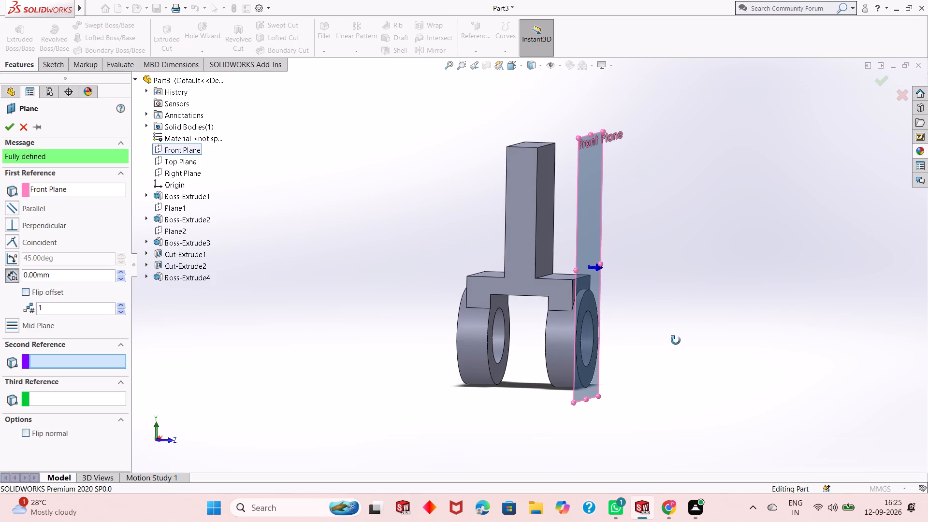
middle_click_drag(676, 340, 671, 343)
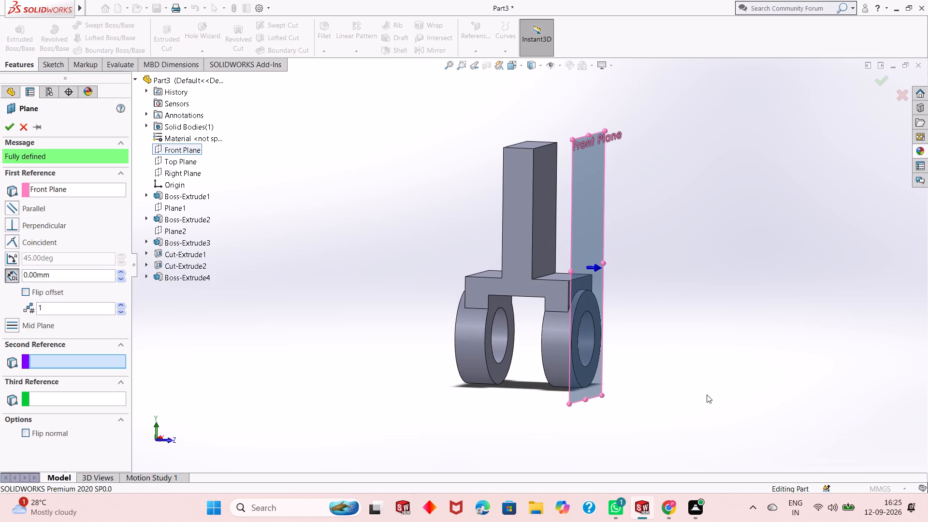
middle_click_drag(651, 341, 649, 348)
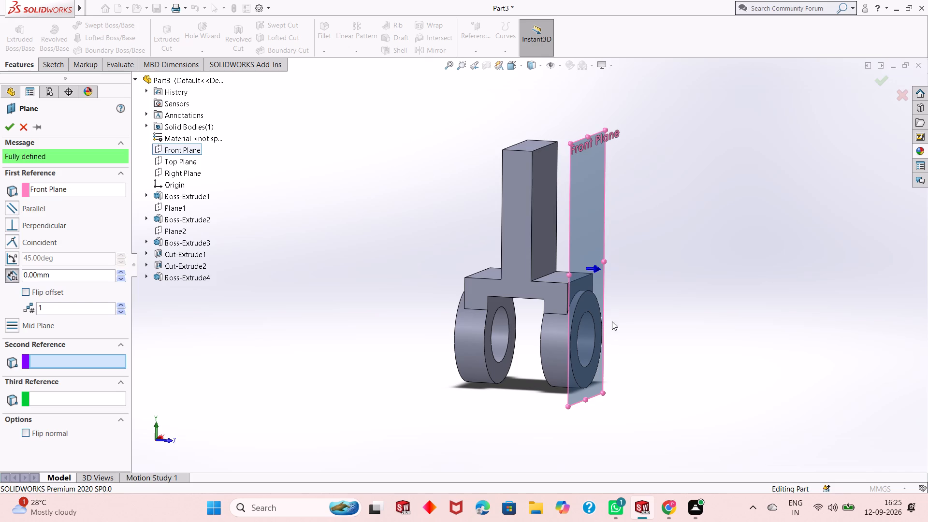
scroll(612, 275, "up", 1)
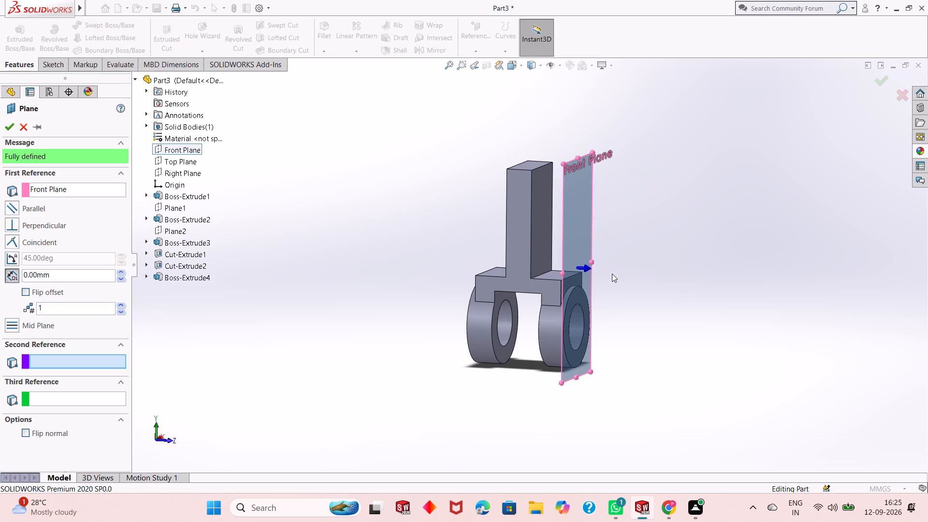
scroll(612, 274, "down", 1)
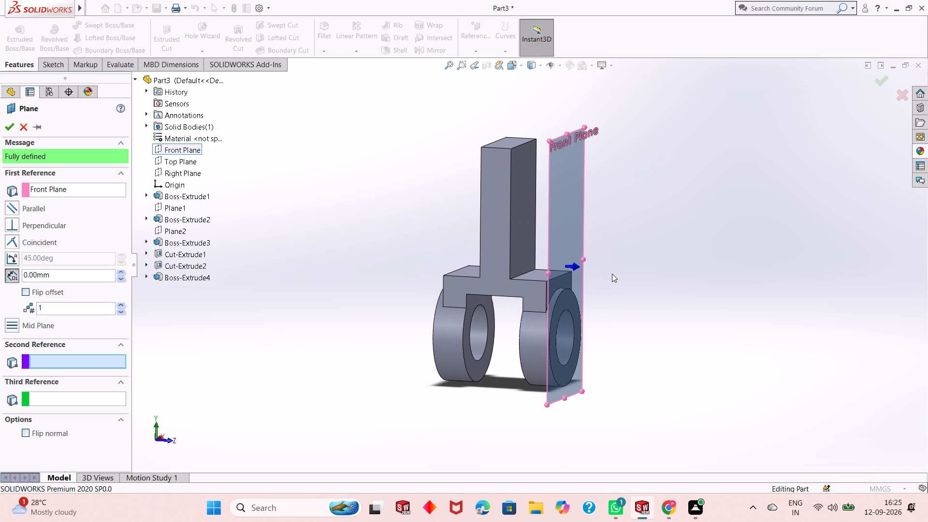
Flip the plane's offset toward the upright and set the distance to 35 mm.
left_click(25, 288)
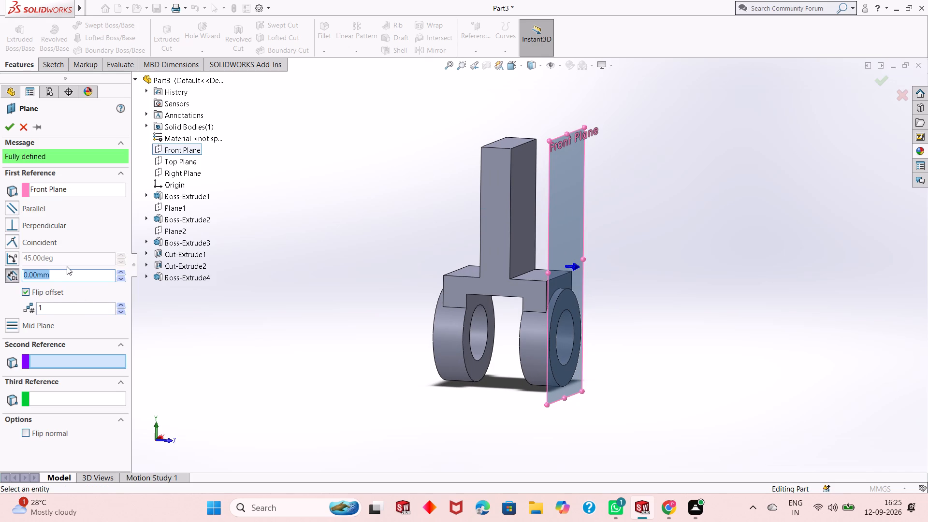
type("35")
key("Return")
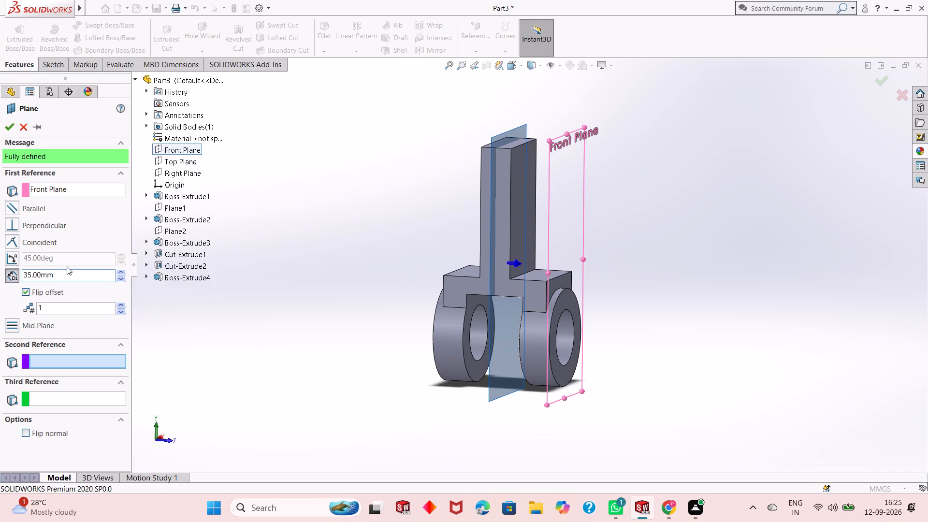
middle_click_drag(591, 357, 610, 343)
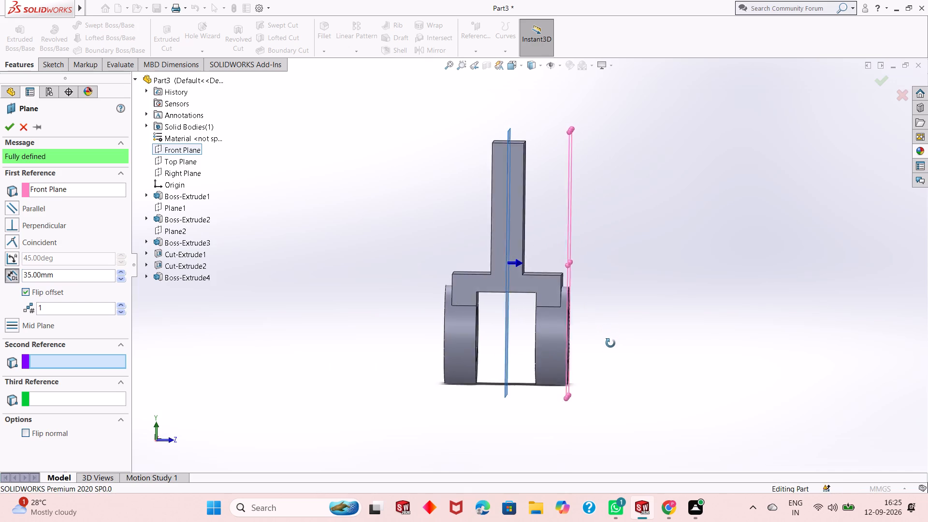
middle_click_drag(610, 343, 607, 349)
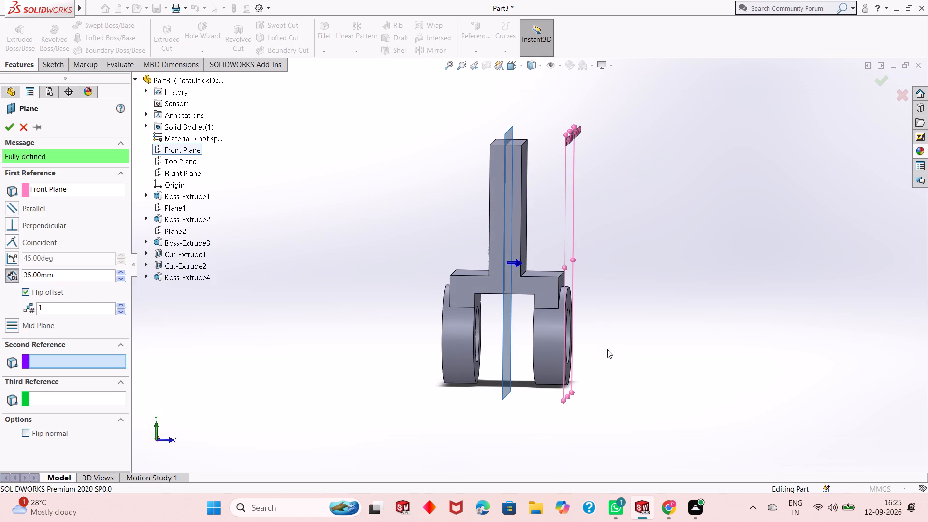
Try a 26 mm offset, settle on 23 mm, and create the reference plane.
double_click(59, 274)
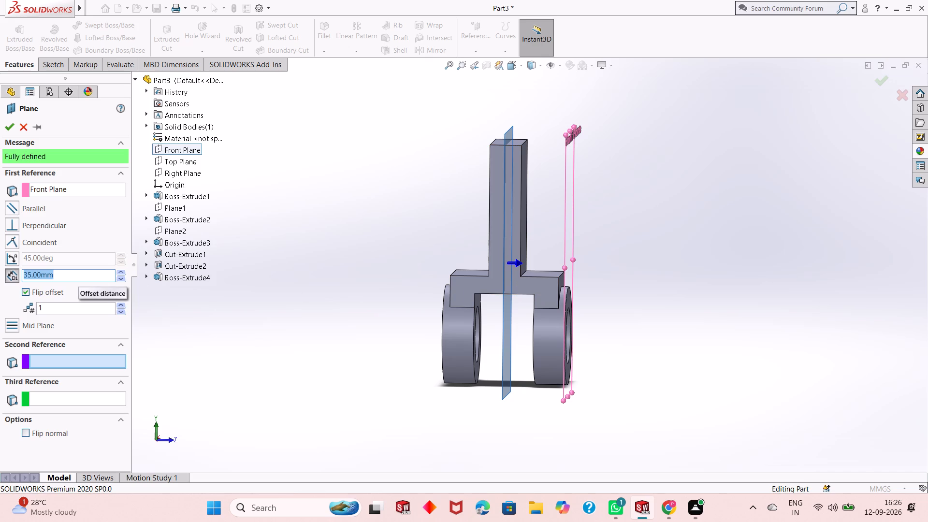
type("26")
key("Return")
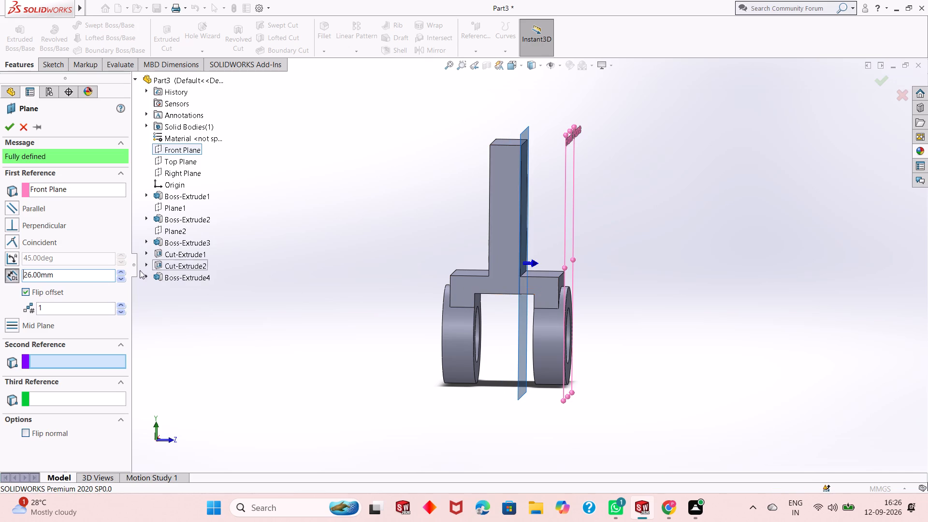
double_click(82, 271)
type("23")
key("Return")
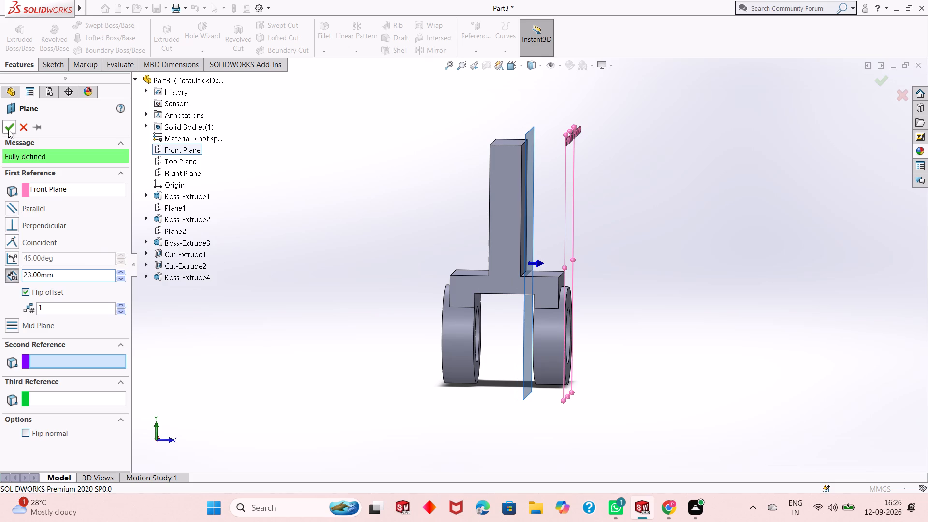
left_click(10, 128)
Sketch a circle of about 22.25 mm radius on the new offset plane, from the upright's top-edge midpoint out to its top corner.
middle_click_drag(575, 333, 498, 330)
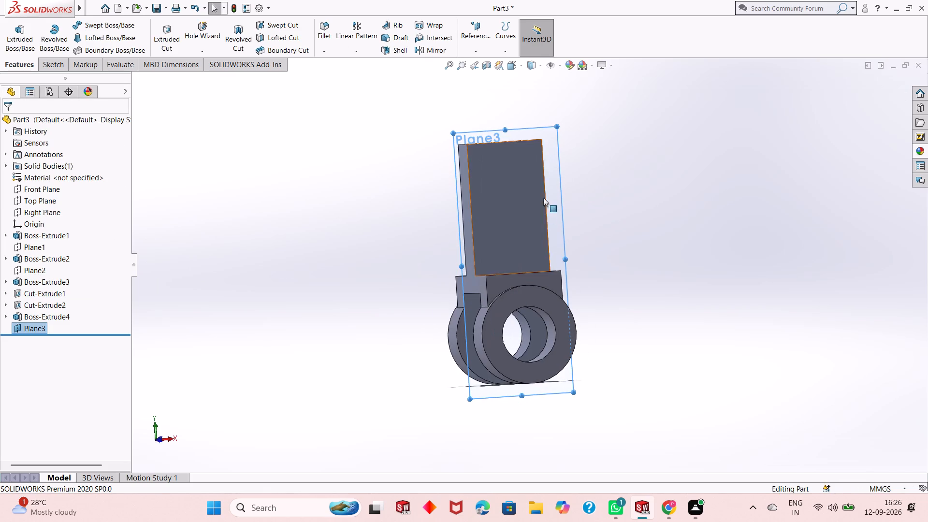
left_click(550, 147)
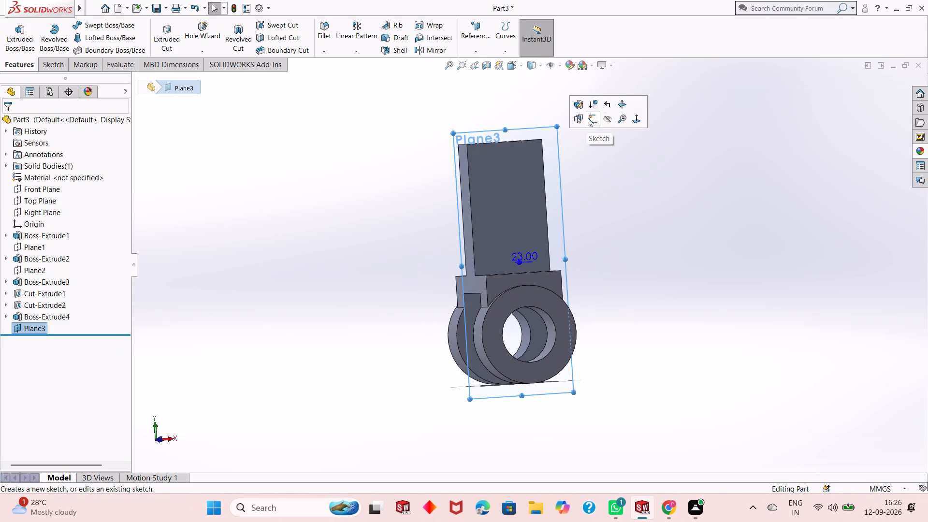
left_click(596, 116)
key("ctrl+8")
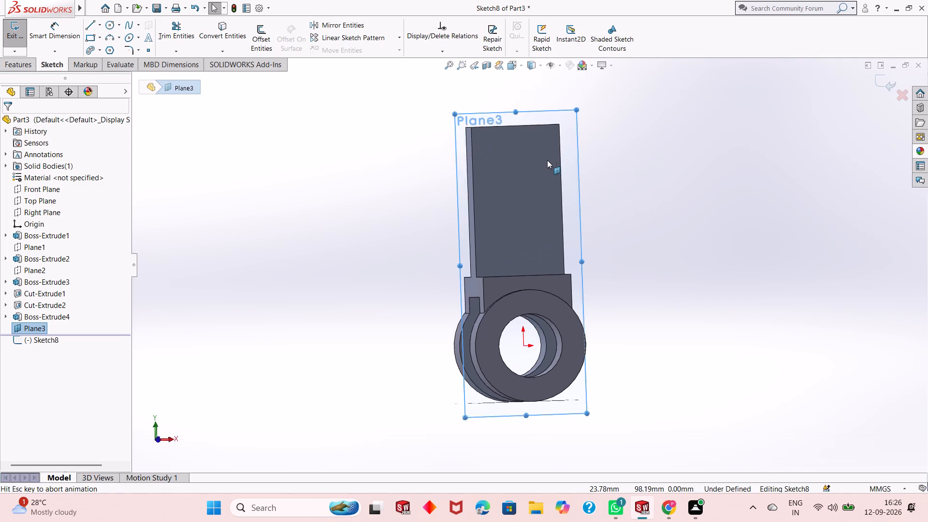
key("Escape")
scroll(557, 203, "up", 1)
scroll(564, 93, "down", 1)
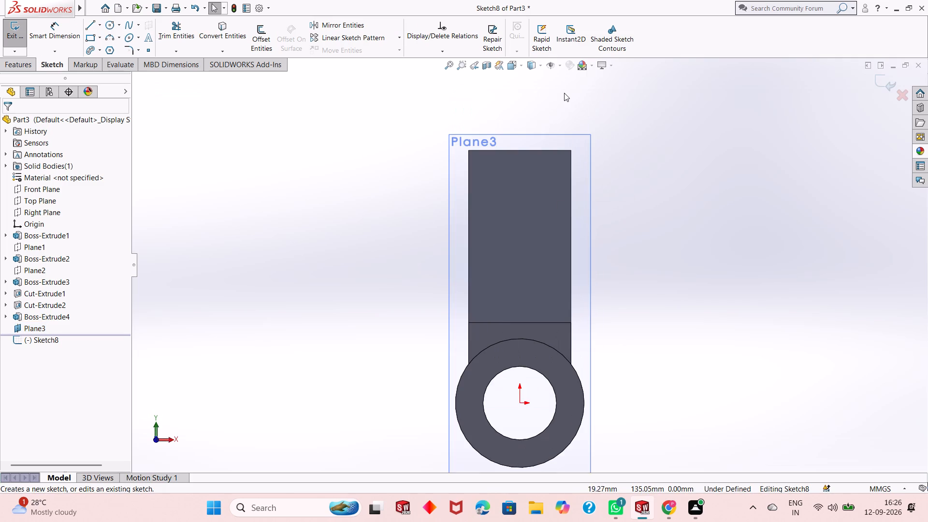
left_click(110, 24)
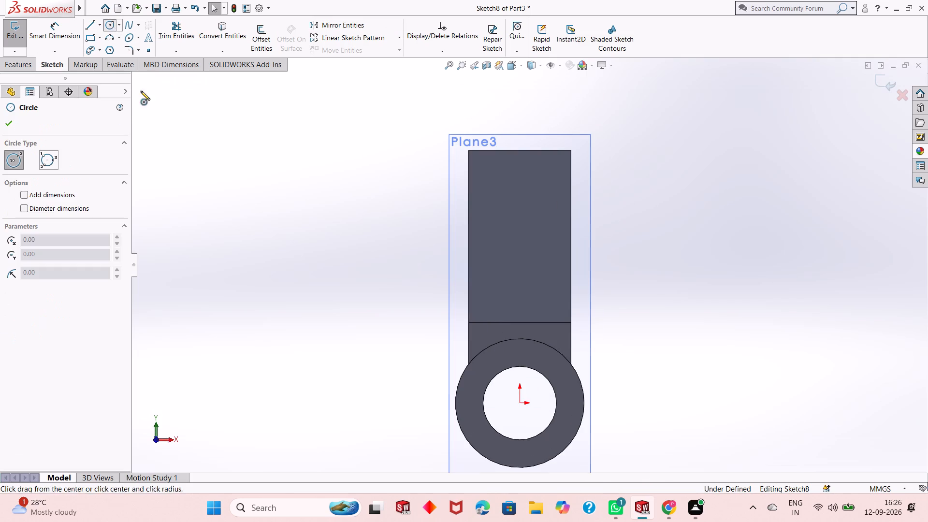
left_click(519, 150)
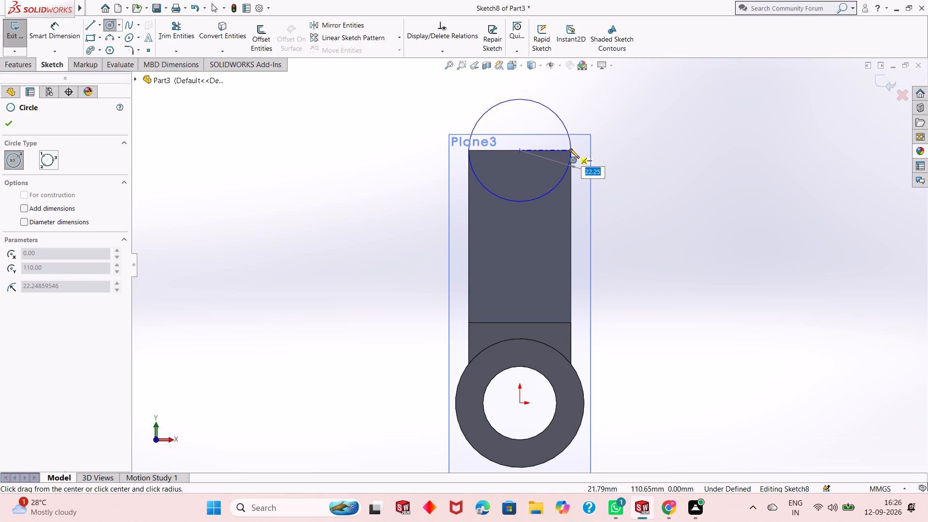
left_click(570, 149)
key("Escape")
key("Escape")
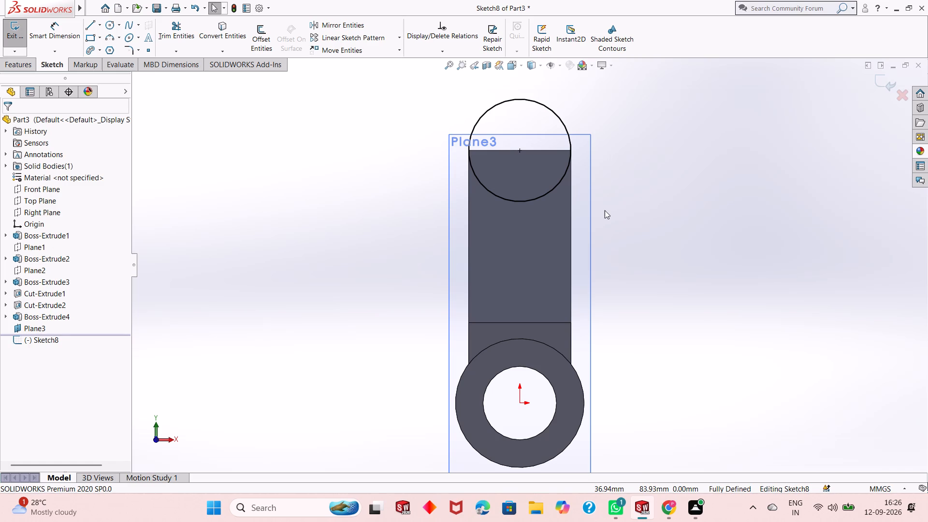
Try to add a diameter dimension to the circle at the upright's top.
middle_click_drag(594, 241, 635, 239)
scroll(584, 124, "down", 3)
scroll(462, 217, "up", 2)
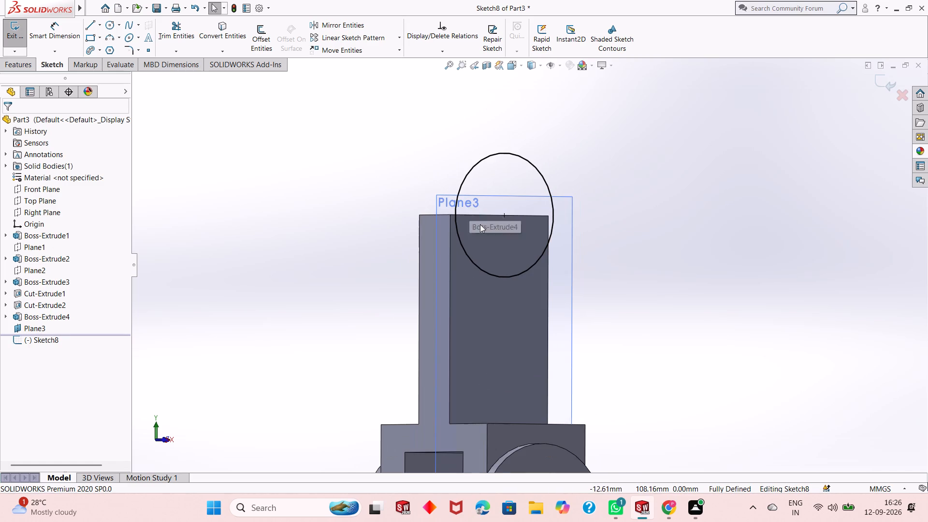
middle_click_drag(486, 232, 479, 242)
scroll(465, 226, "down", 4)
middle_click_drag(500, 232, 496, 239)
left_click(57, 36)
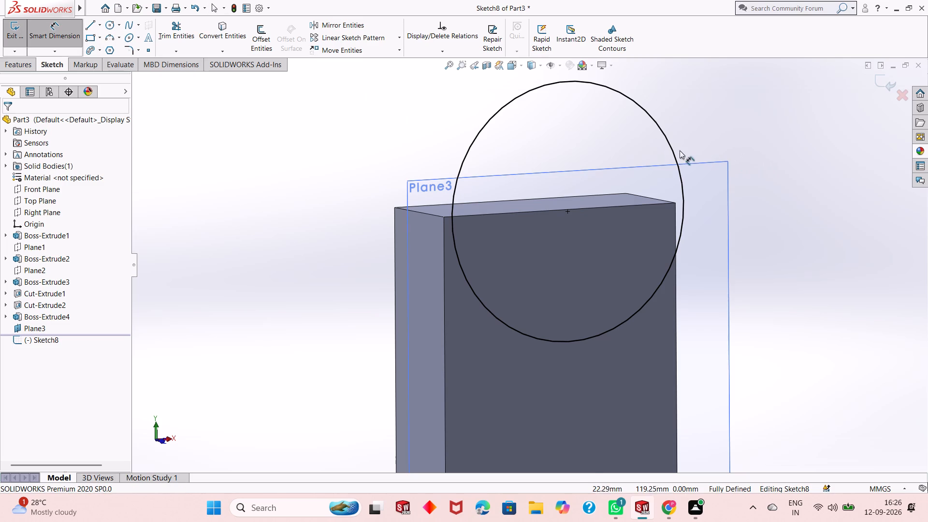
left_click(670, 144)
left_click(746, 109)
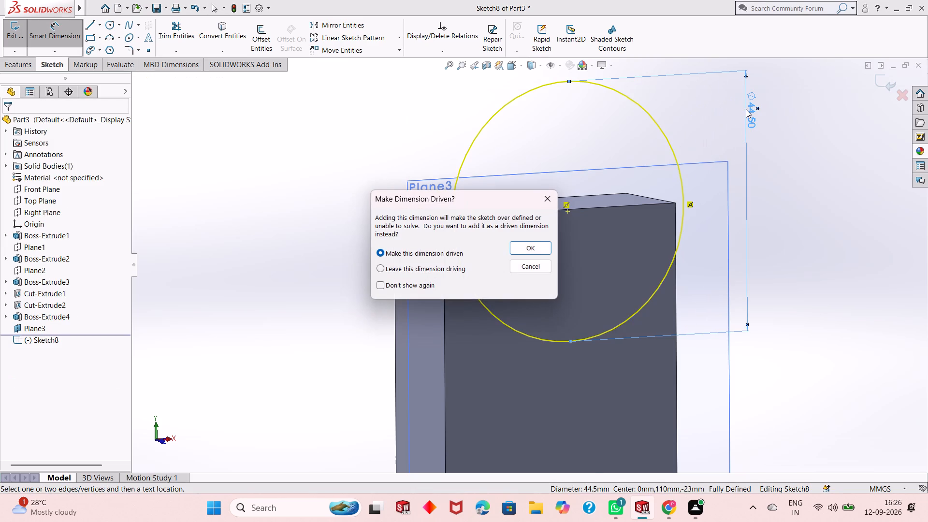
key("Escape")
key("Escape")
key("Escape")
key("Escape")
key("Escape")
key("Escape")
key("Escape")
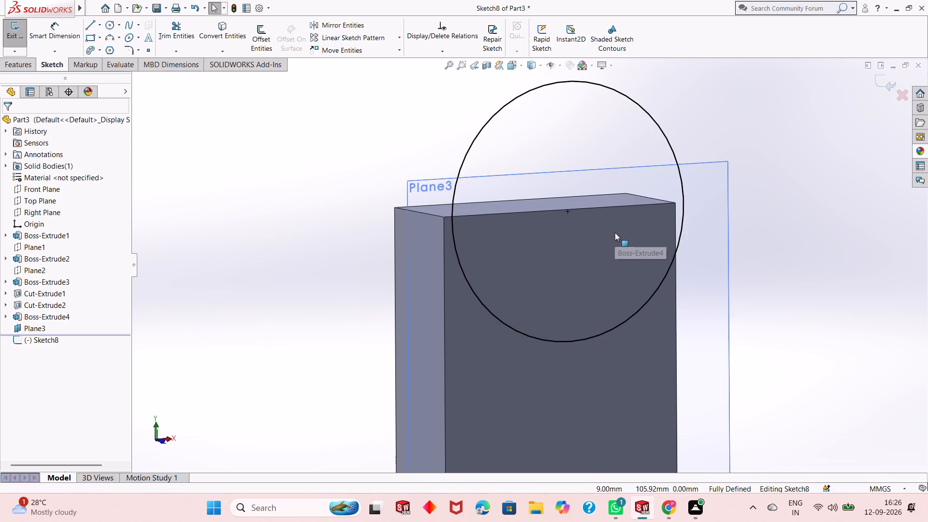
Examine the circle at the upright's top against the rest of the part, including its relations and parameters.
scroll(586, 273, "up", 2)
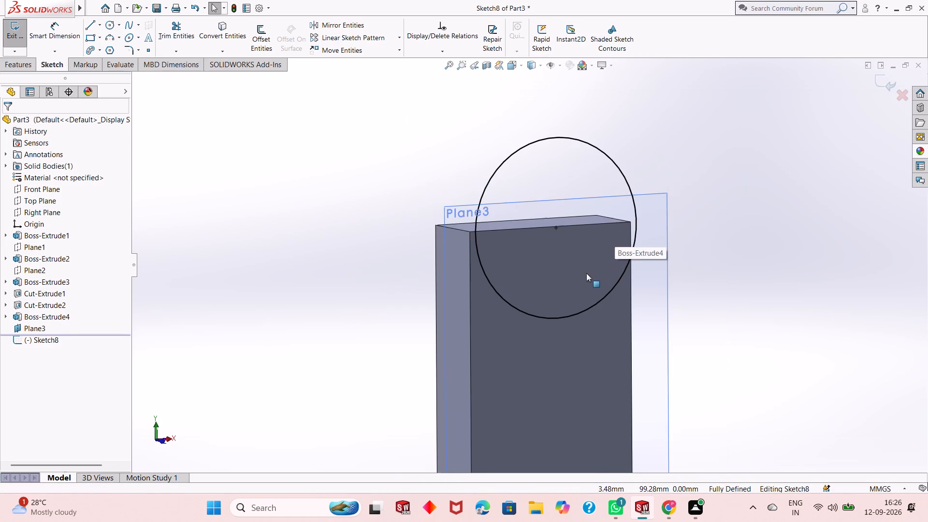
scroll(586, 273, "up", 1)
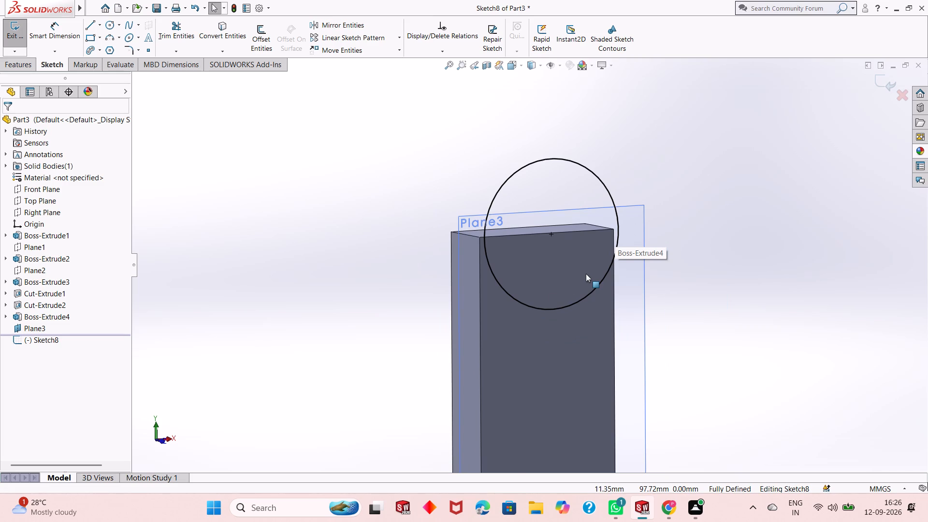
scroll(550, 294, "up", 4)
scroll(546, 411, "down", 2)
middle_click_drag(529, 384, 538, 395)
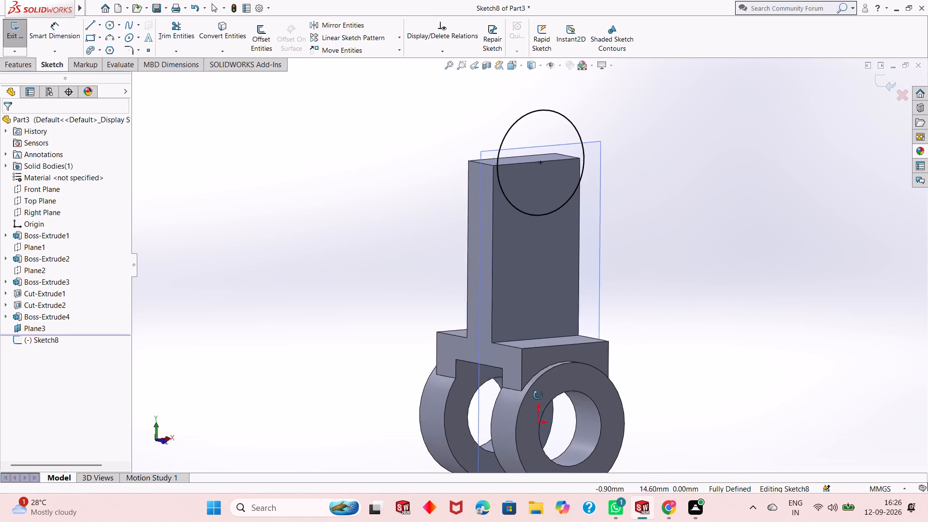
middle_click_drag(538, 395, 541, 414)
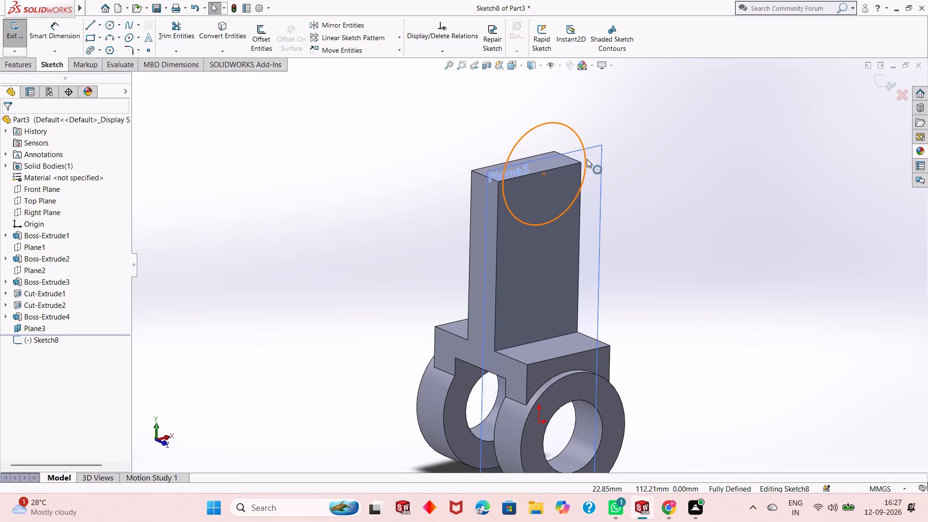
left_click(582, 141)
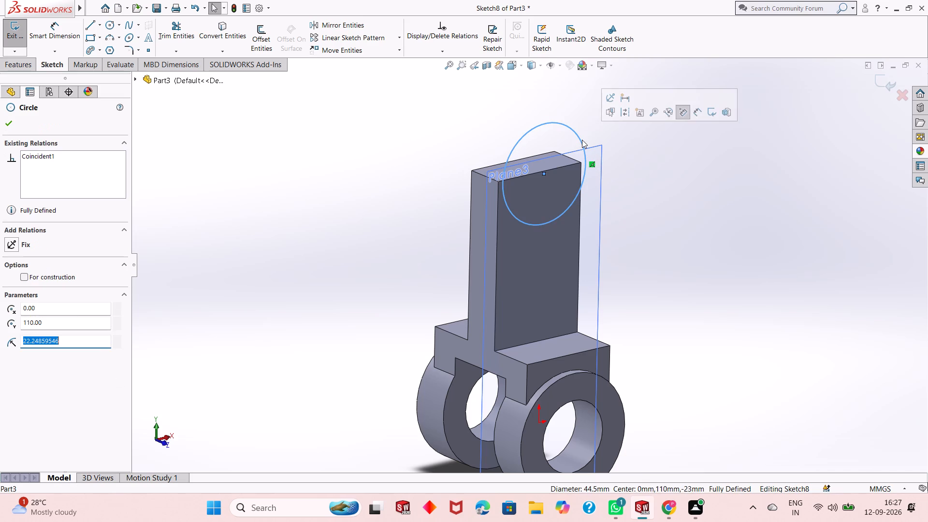
key("Escape")
key("Escape")
key("Escape")
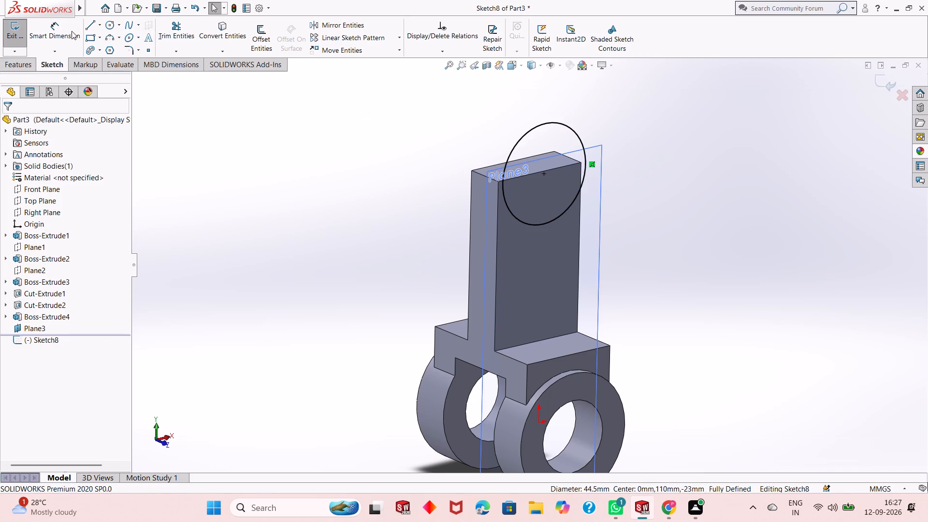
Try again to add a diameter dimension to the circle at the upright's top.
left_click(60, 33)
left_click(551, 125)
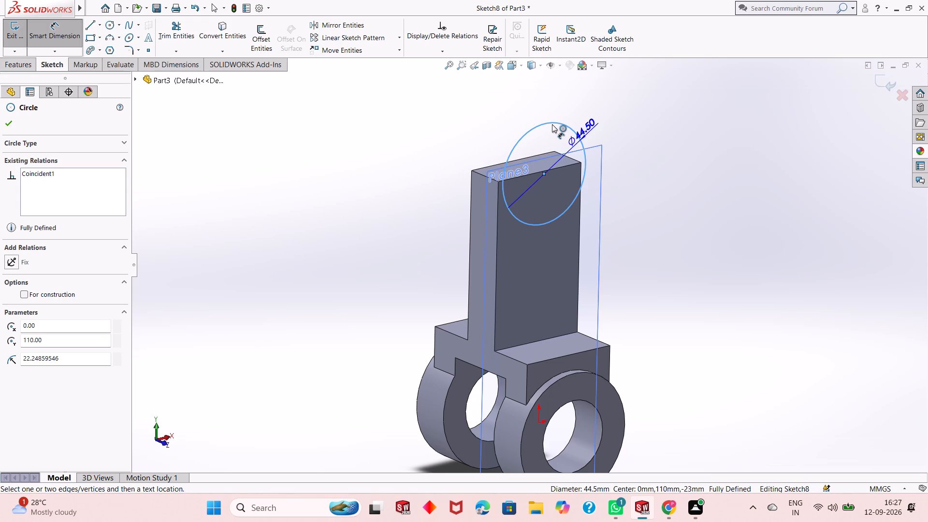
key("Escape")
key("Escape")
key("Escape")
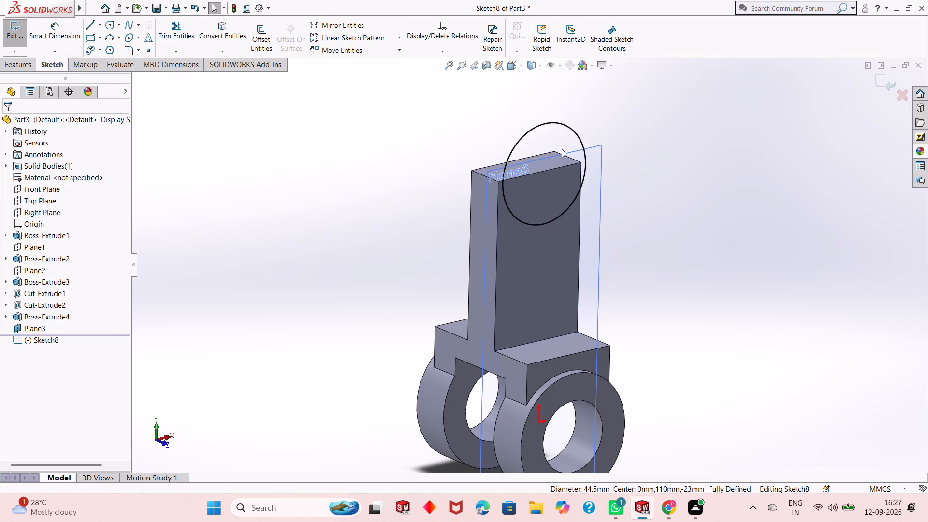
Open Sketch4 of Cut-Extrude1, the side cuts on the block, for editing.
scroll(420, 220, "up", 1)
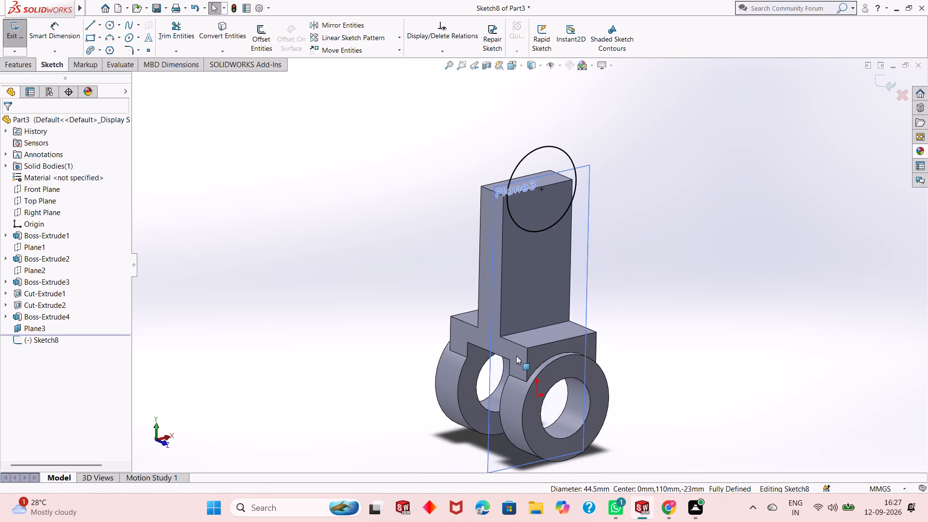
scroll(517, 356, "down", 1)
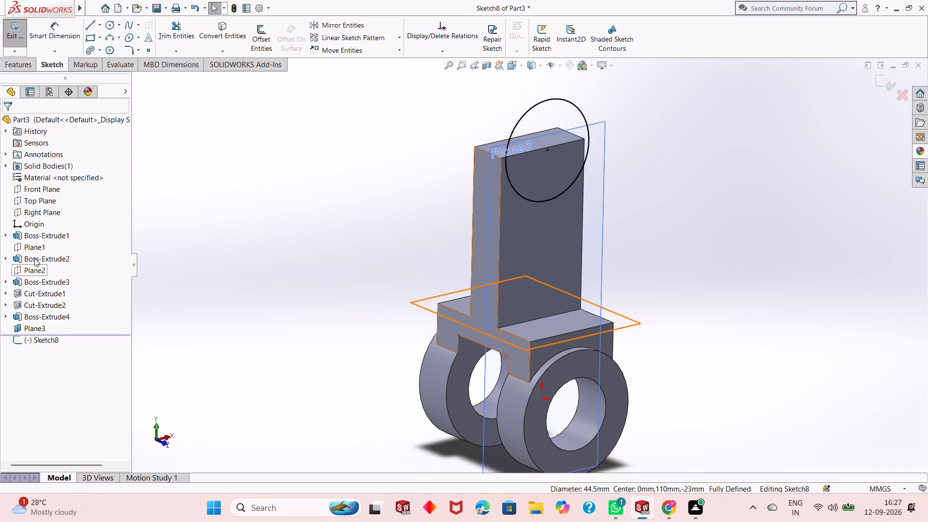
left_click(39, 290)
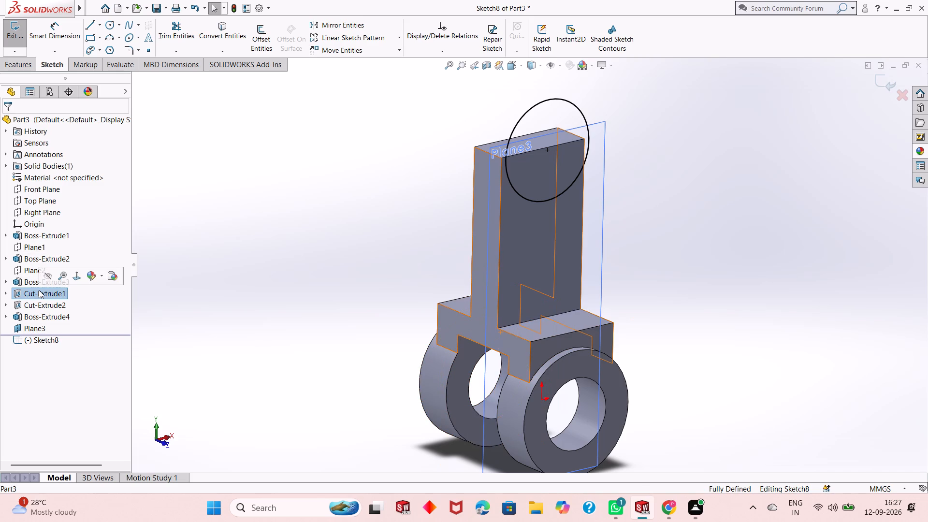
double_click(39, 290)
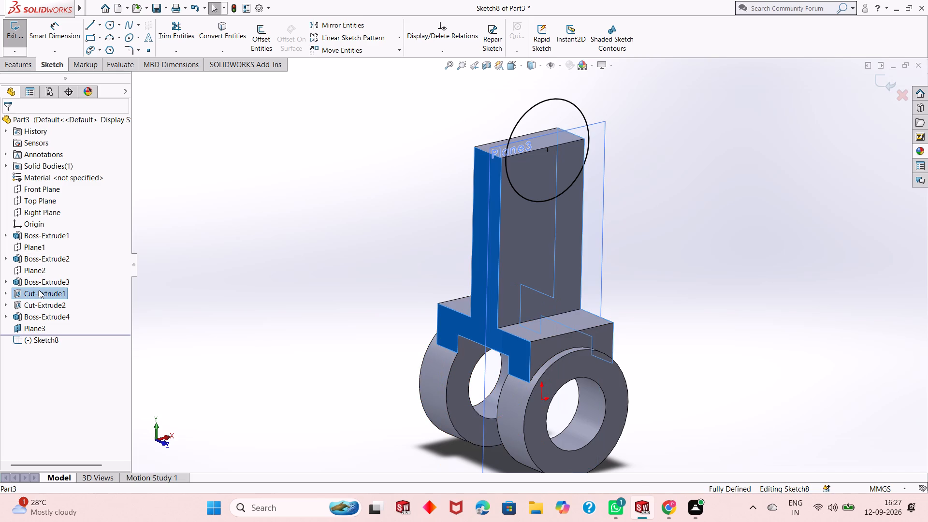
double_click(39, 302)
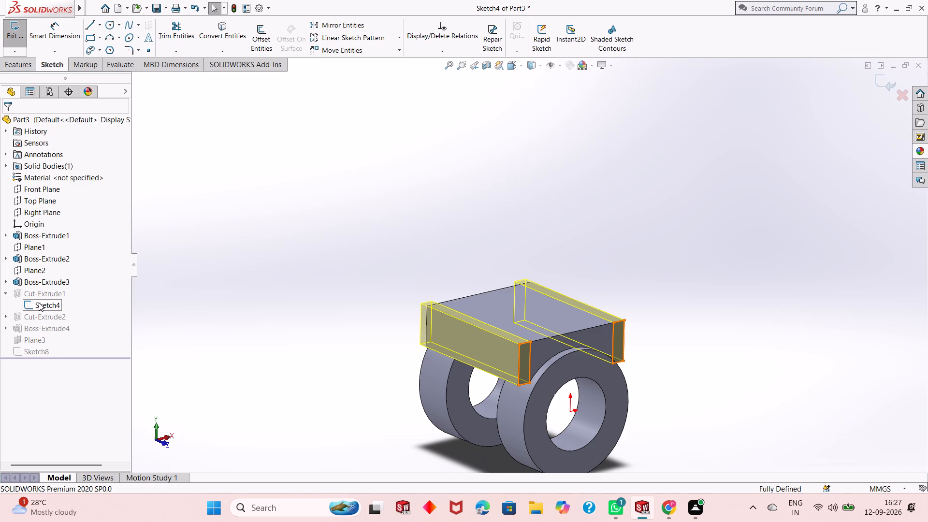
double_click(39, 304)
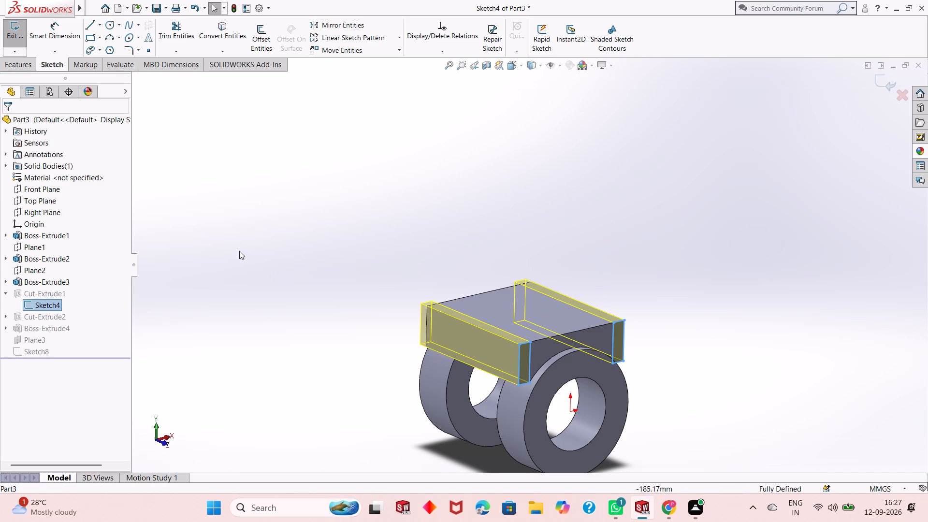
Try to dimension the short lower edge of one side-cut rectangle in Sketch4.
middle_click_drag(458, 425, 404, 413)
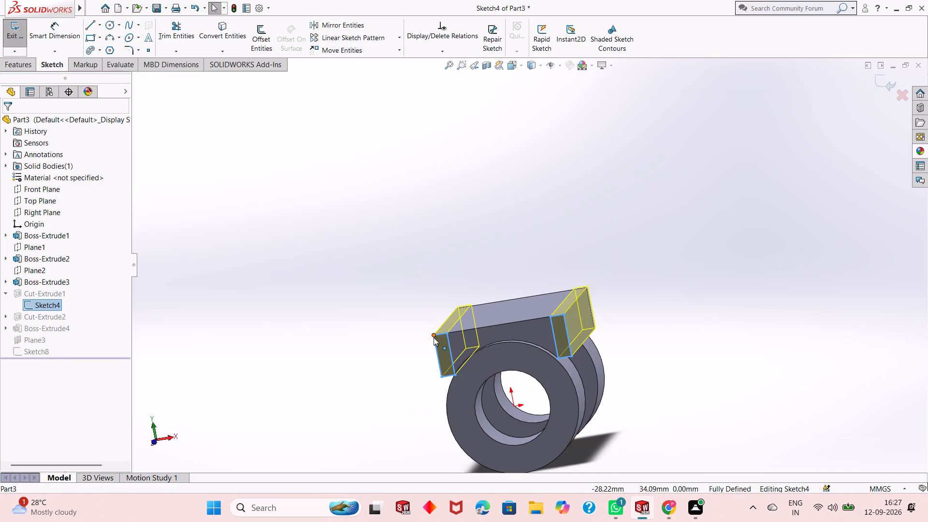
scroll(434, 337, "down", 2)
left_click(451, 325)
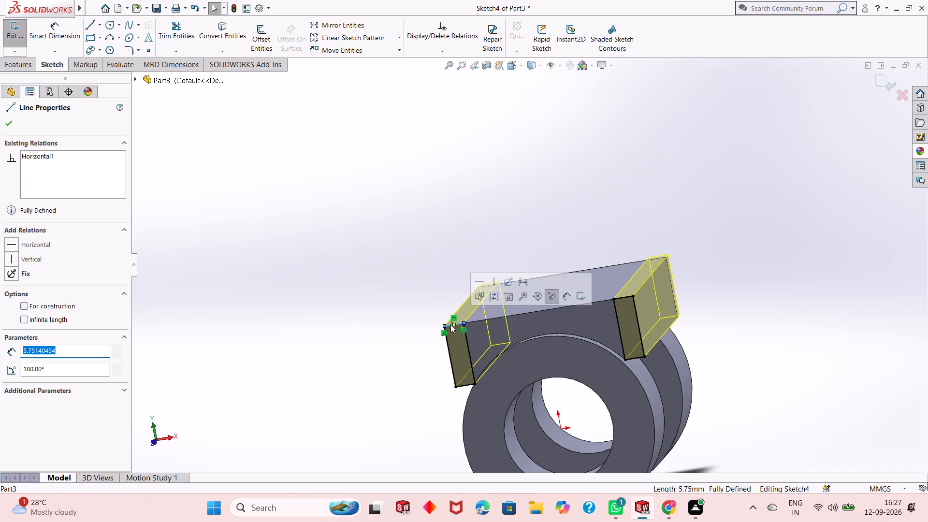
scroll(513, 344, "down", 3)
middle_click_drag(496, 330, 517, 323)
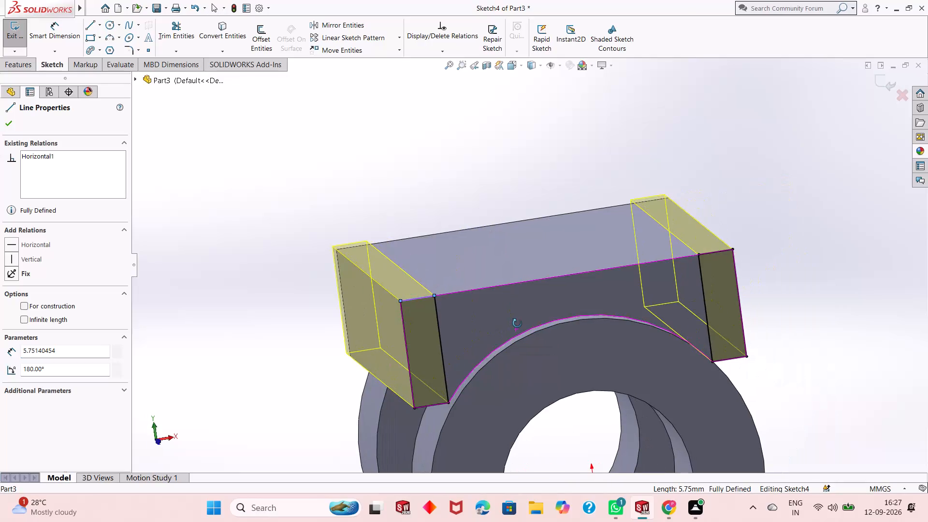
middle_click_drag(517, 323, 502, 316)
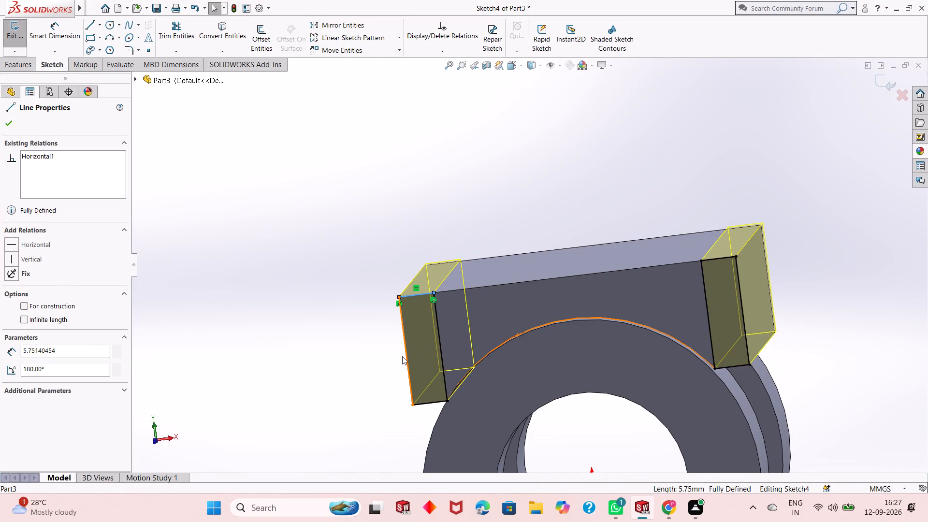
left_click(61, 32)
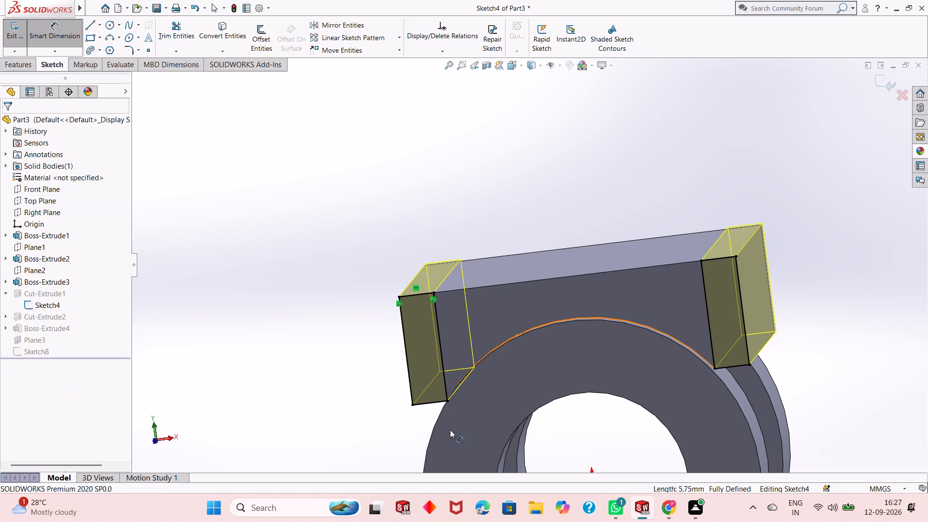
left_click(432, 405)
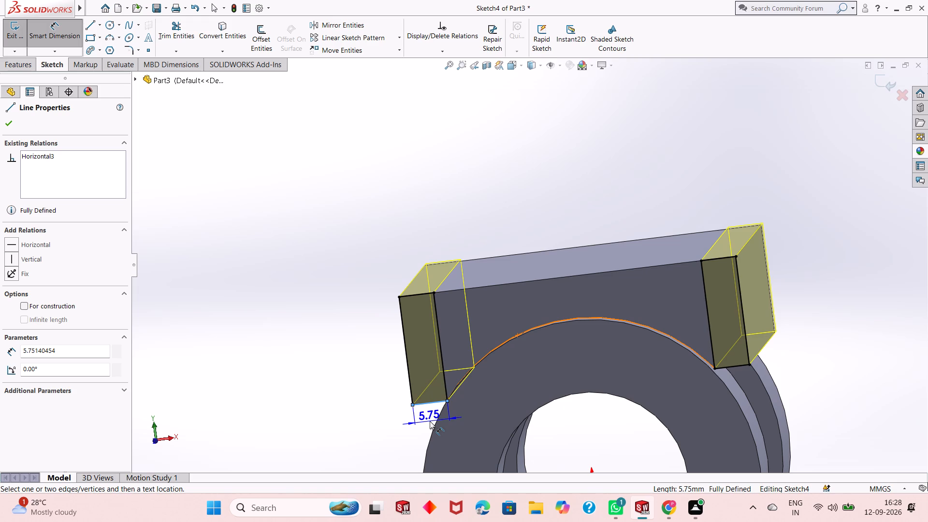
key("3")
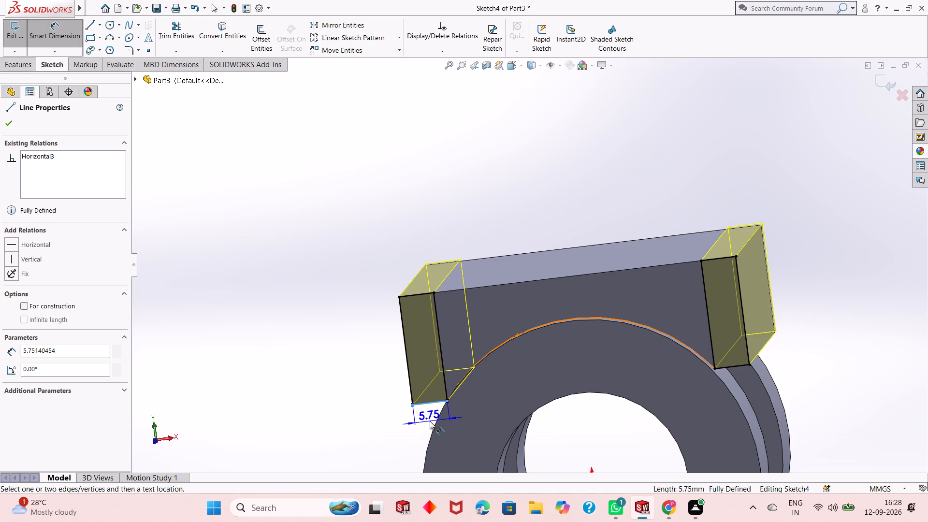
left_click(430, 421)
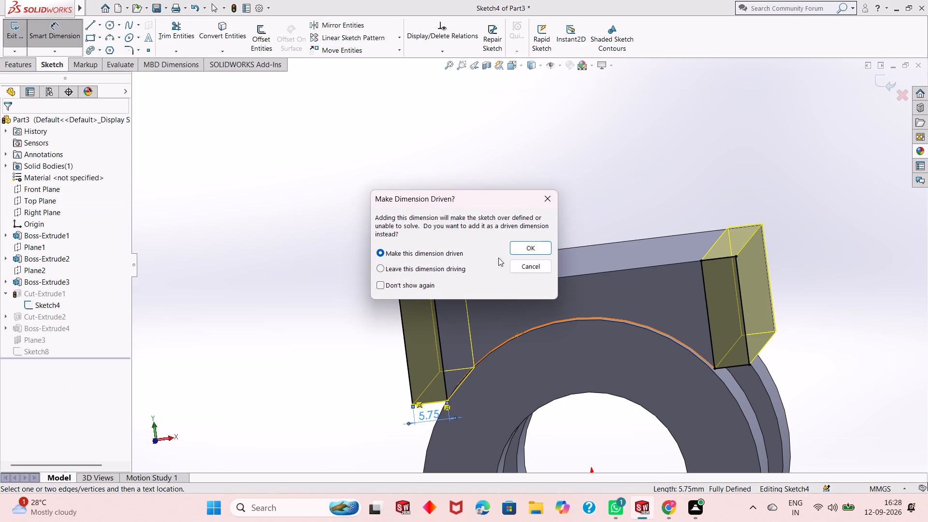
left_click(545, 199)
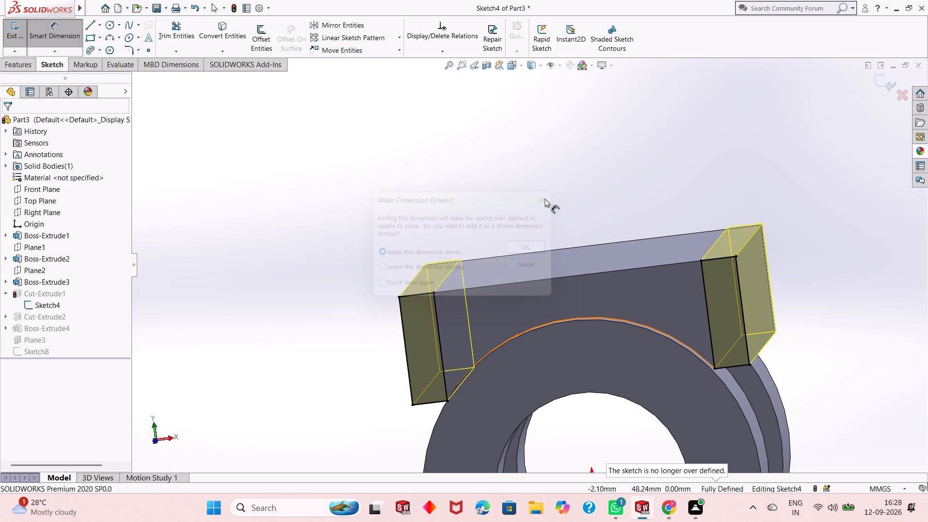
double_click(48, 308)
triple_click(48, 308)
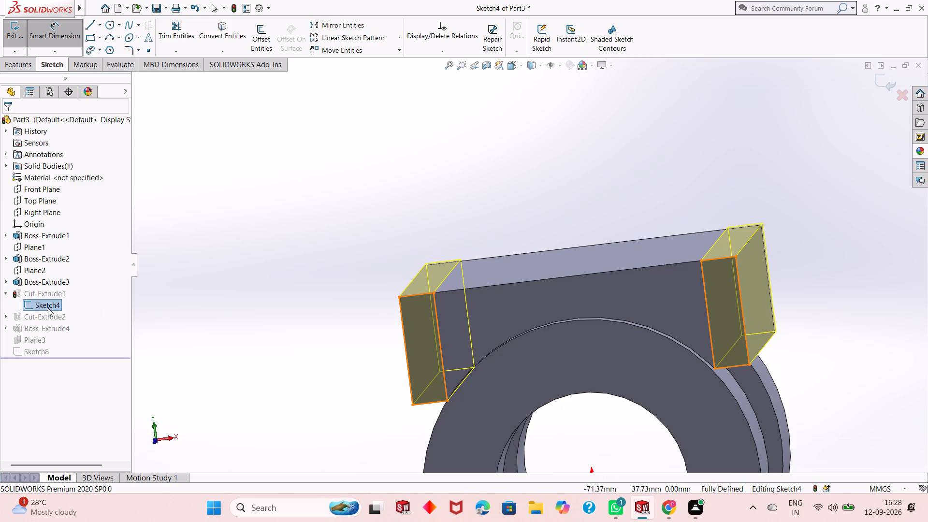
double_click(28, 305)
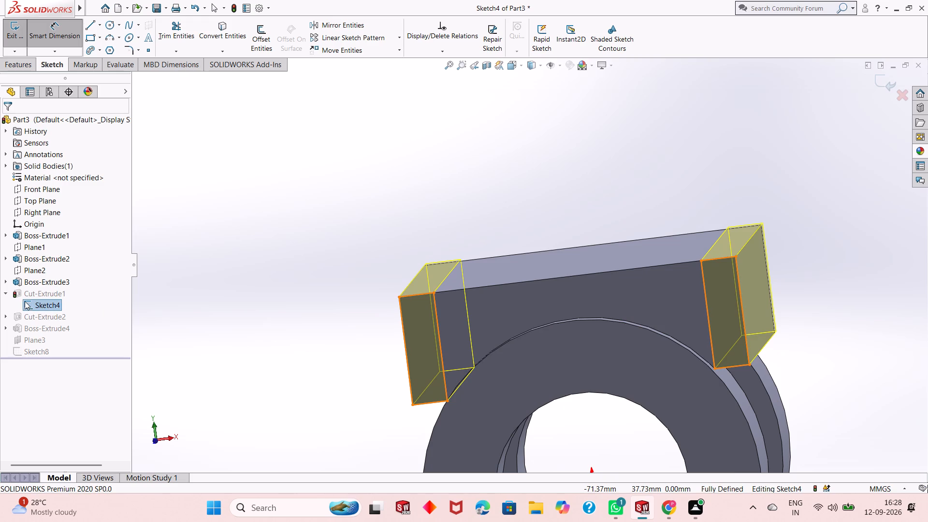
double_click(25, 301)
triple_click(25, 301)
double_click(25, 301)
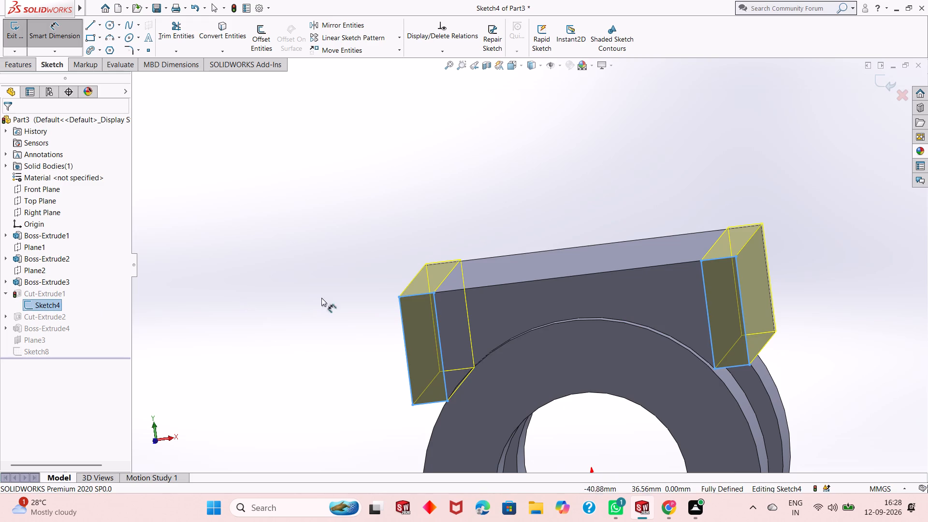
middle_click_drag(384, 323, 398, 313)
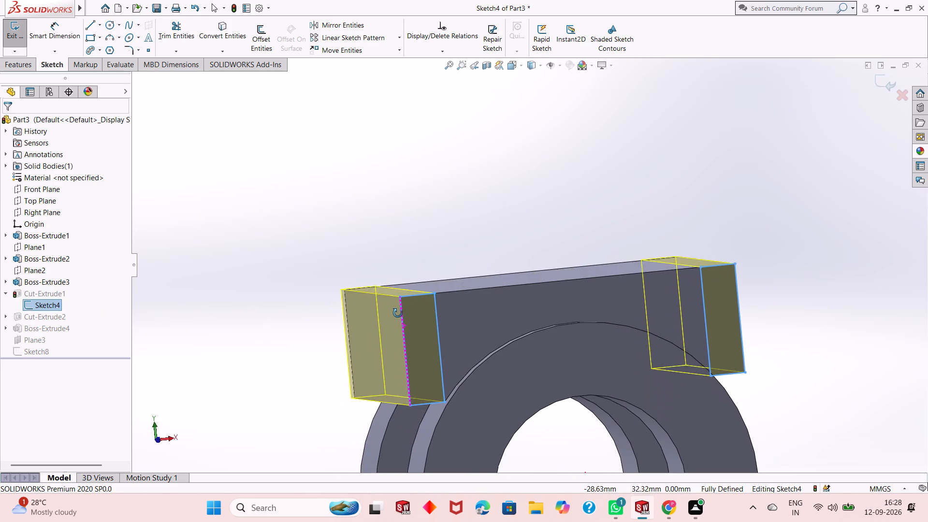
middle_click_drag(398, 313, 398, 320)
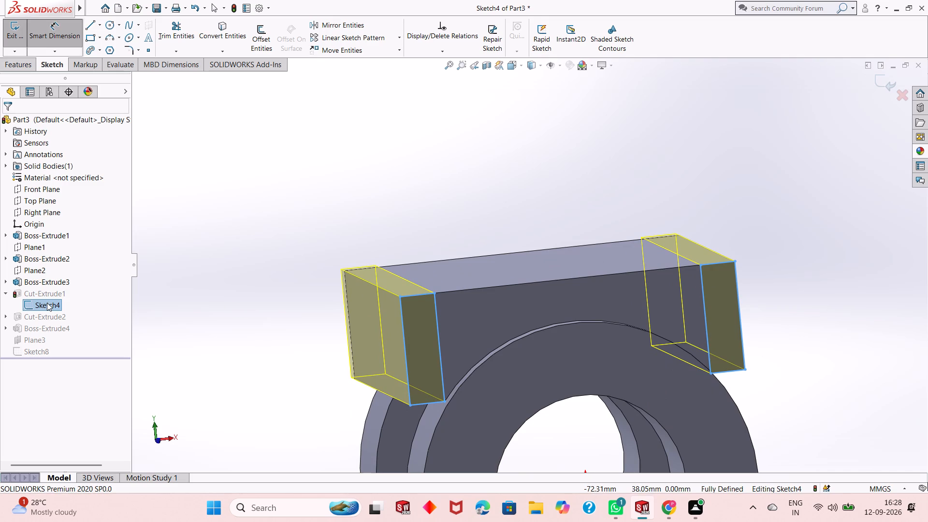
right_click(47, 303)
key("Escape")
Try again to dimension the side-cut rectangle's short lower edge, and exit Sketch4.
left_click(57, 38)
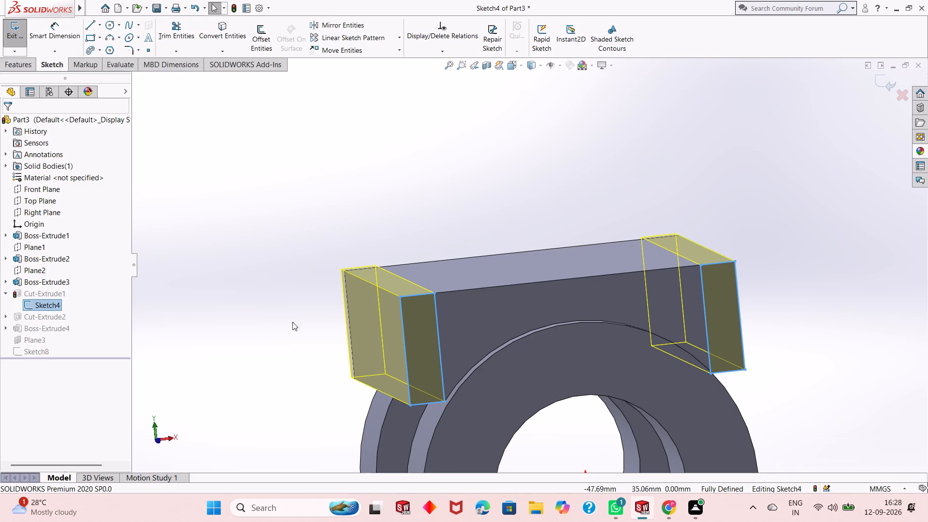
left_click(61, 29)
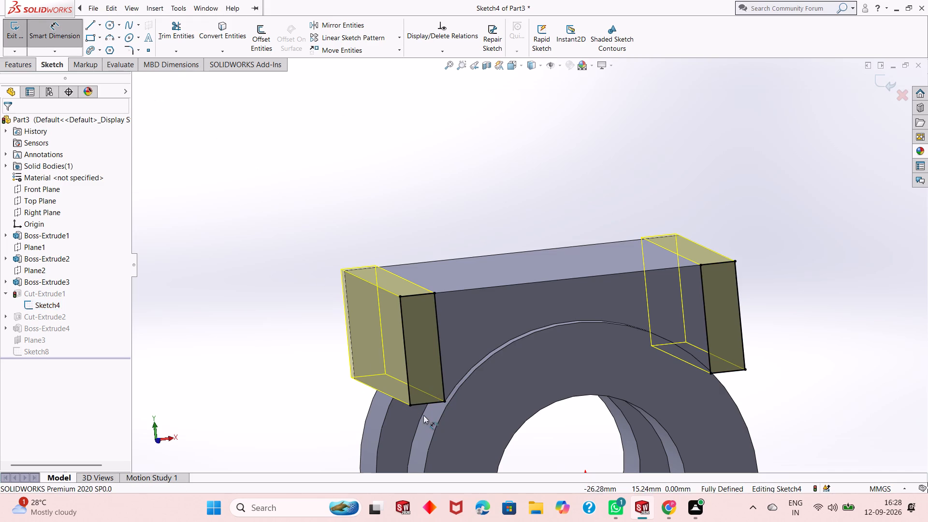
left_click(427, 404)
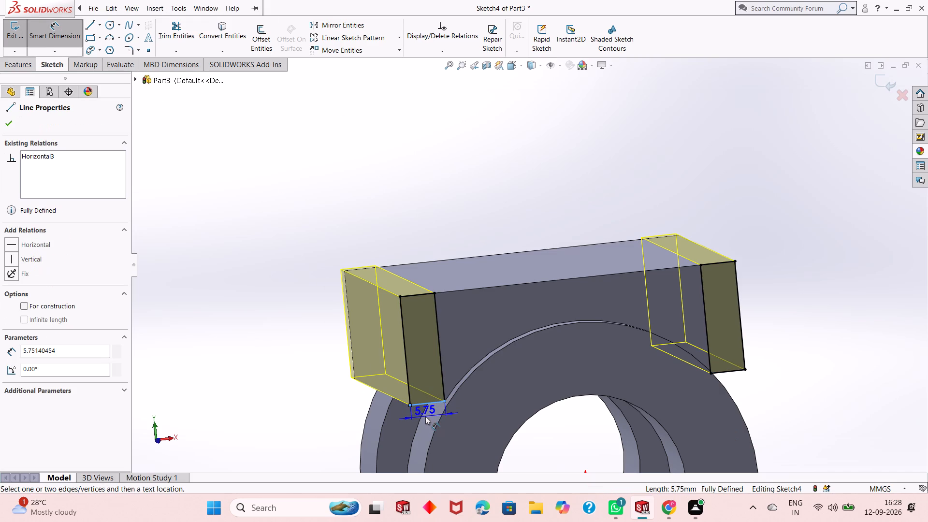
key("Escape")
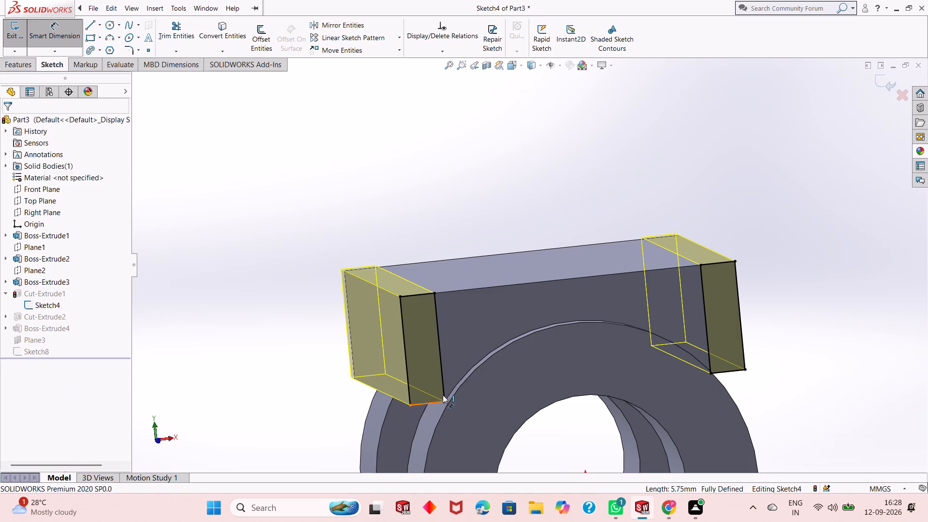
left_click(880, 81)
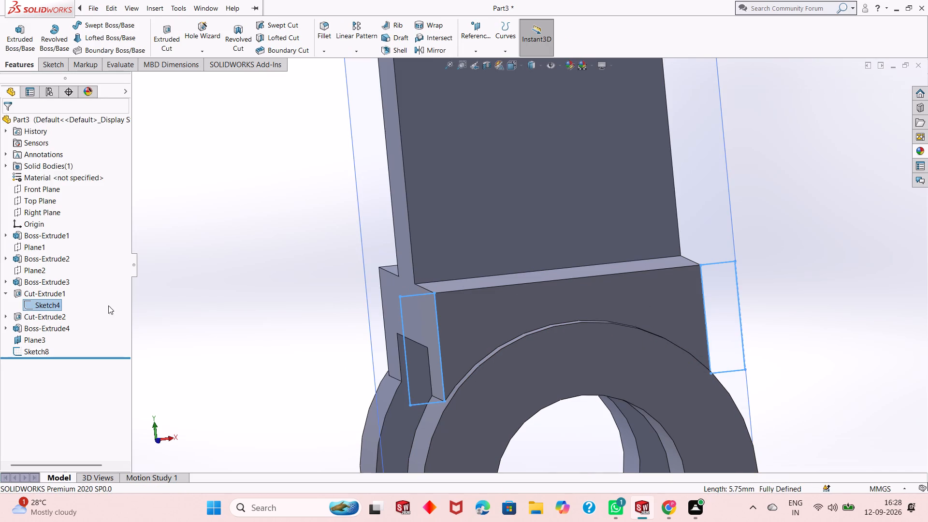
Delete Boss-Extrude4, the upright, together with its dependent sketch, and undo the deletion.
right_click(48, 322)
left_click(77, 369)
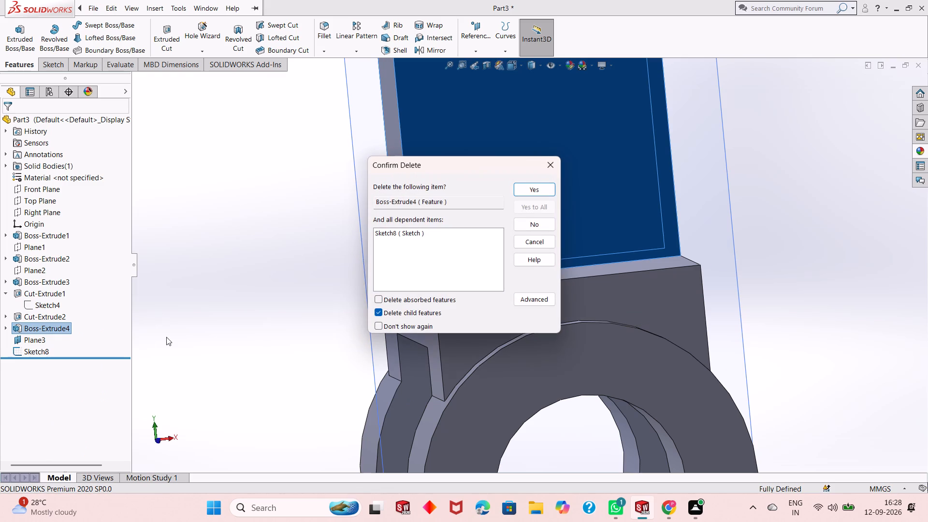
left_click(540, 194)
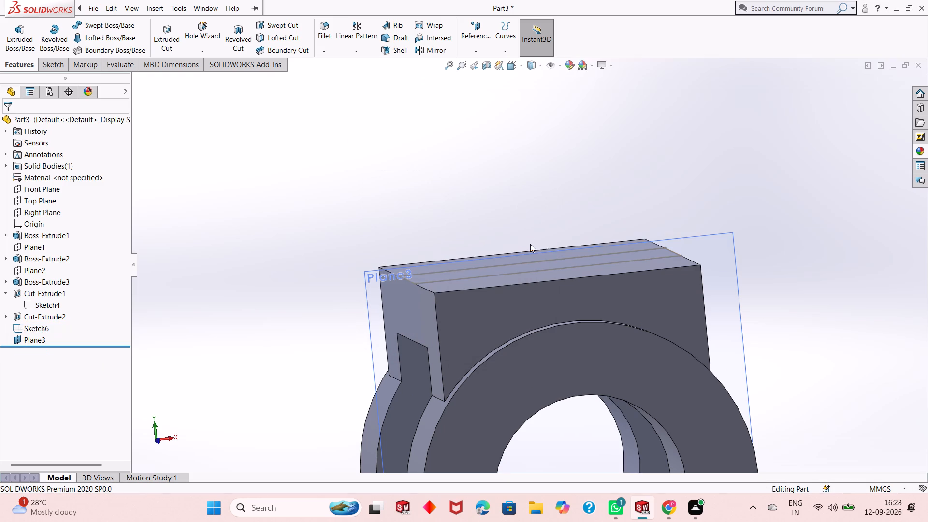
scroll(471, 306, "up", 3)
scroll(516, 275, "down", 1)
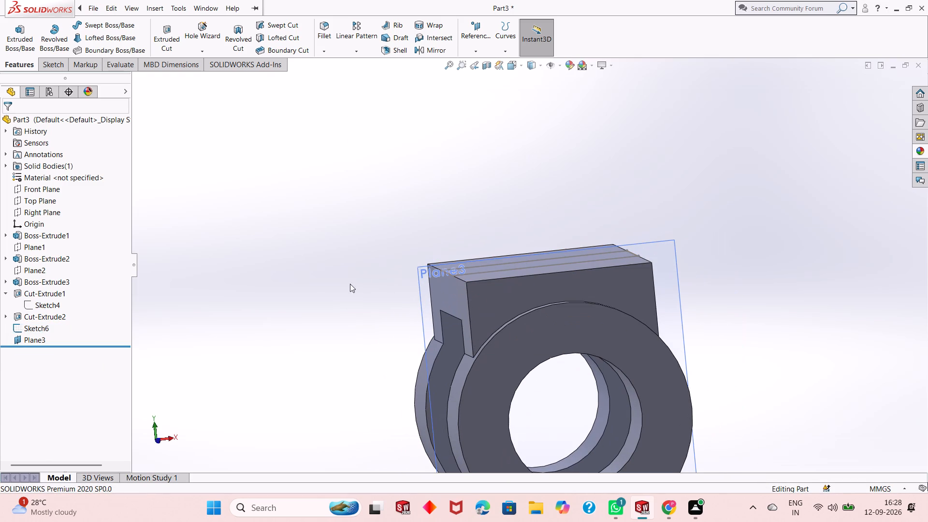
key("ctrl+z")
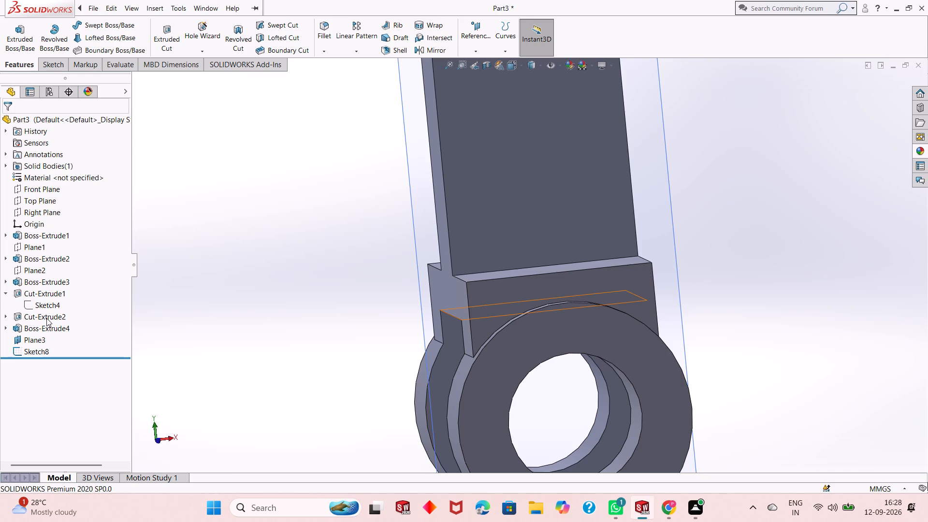
Reopen Sketch4 of Cut-Extrude1 for editing and delete the inner vertical line of the block's left side-cut rectangle.
left_click(43, 292)
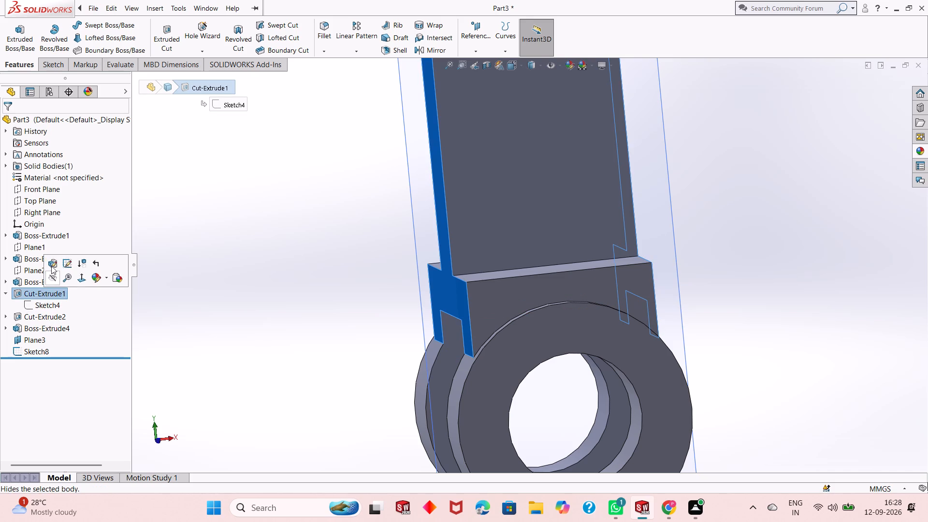
left_click(68, 261)
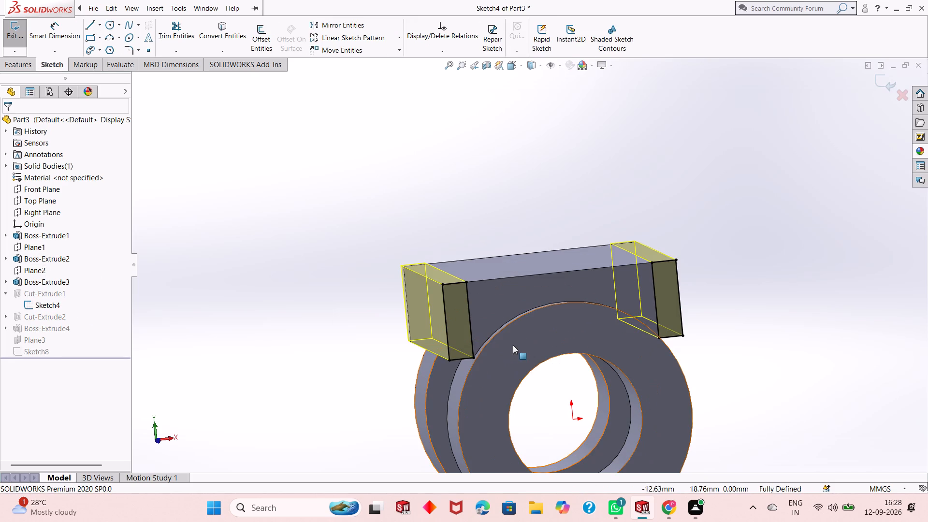
middle_click_drag(513, 345, 505, 346)
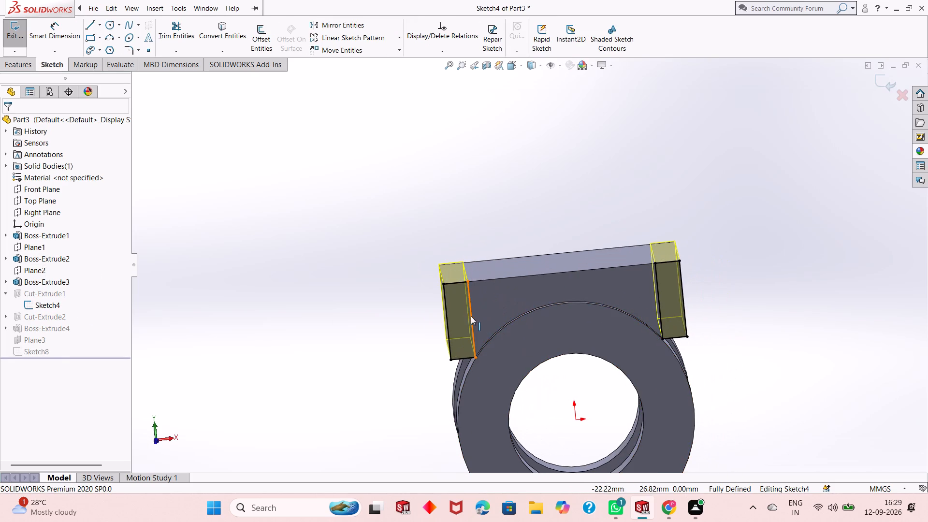
scroll(467, 319, "up", 1)
scroll(467, 319, "down", 3)
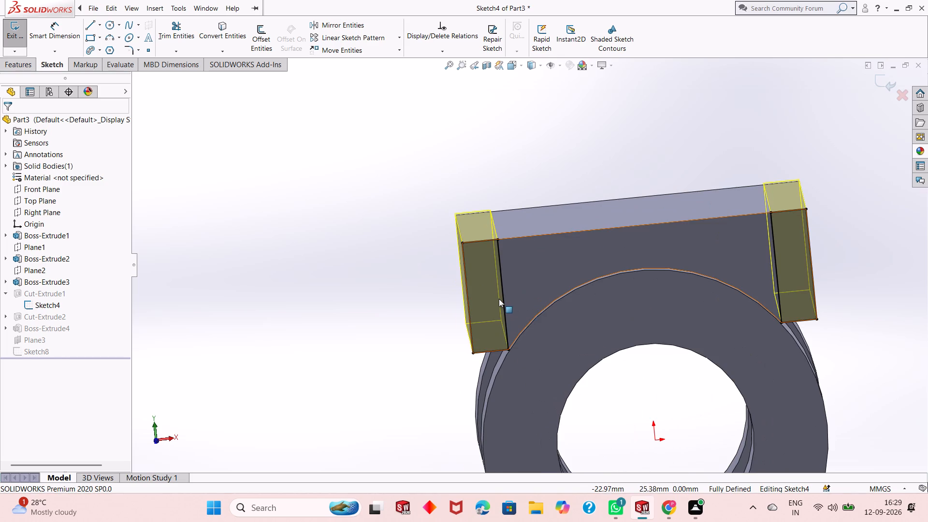
left_click(501, 291)
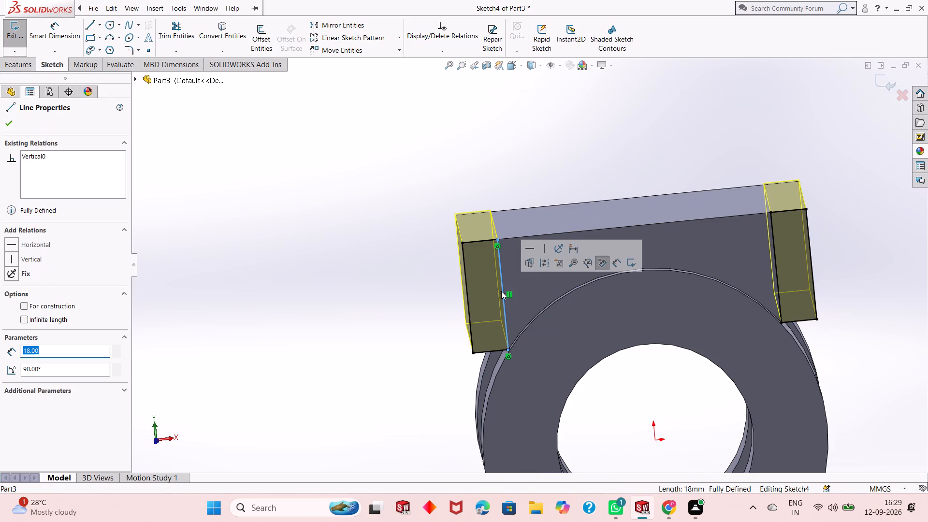
key("Delete")
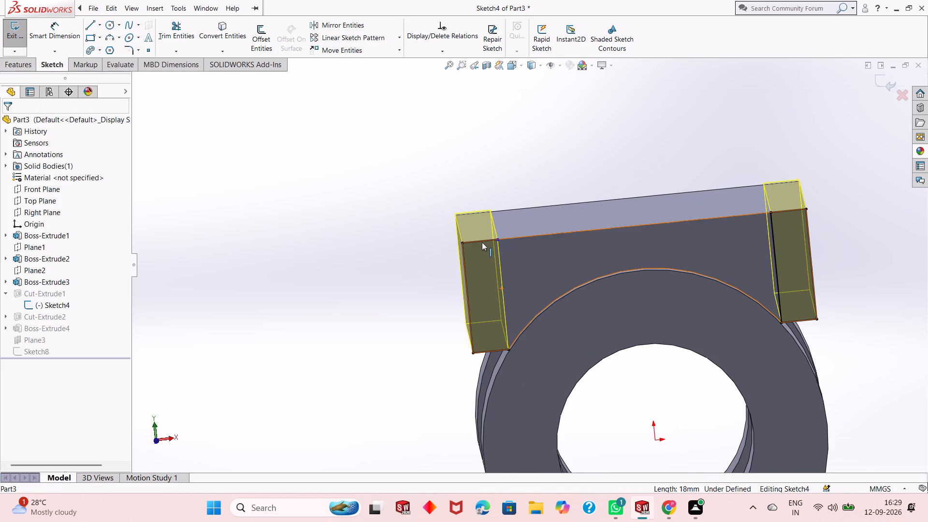
Delete the left side-cut rectangle's short upper and lower edges and the right rectangle's inner vertical and short edges, keeping both outer verticals.
left_click(482, 240)
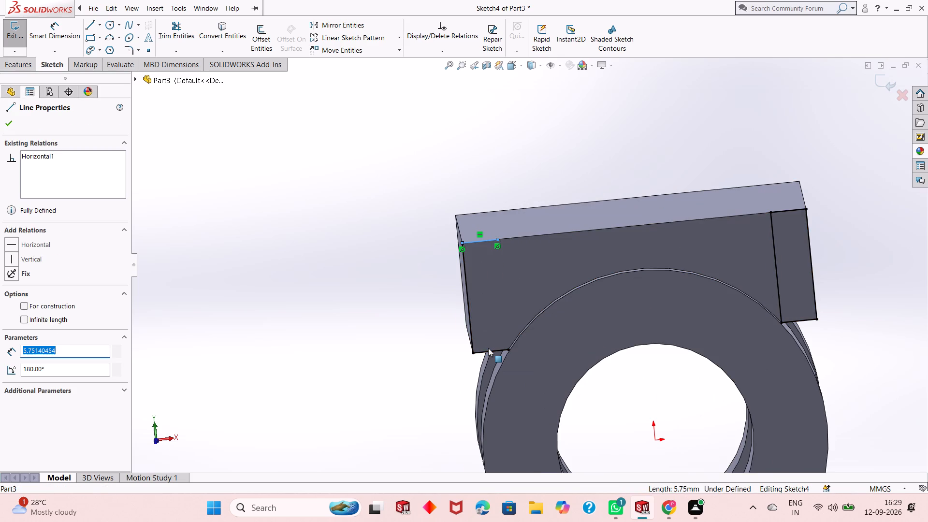
left_click(489, 350, "ctrl")
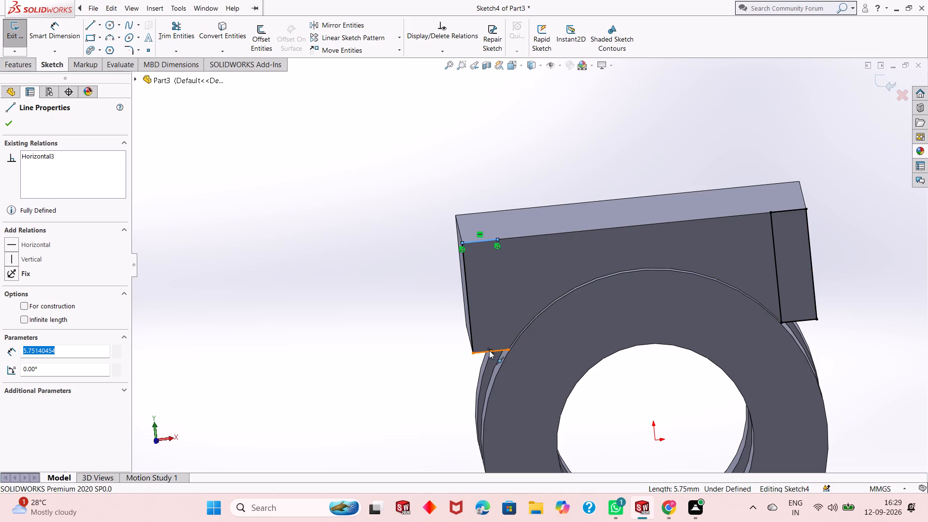
left_click(776, 255, "ctrl")
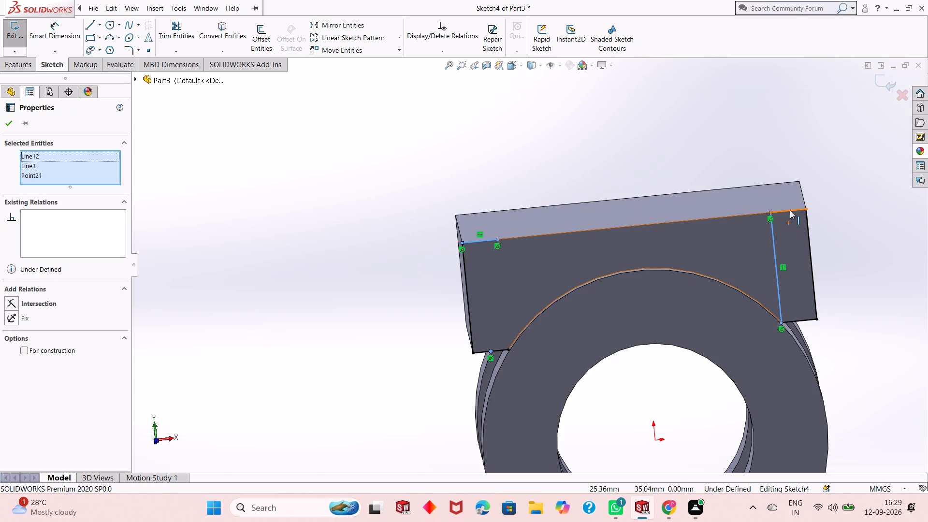
left_click(790, 210, "ctrl")
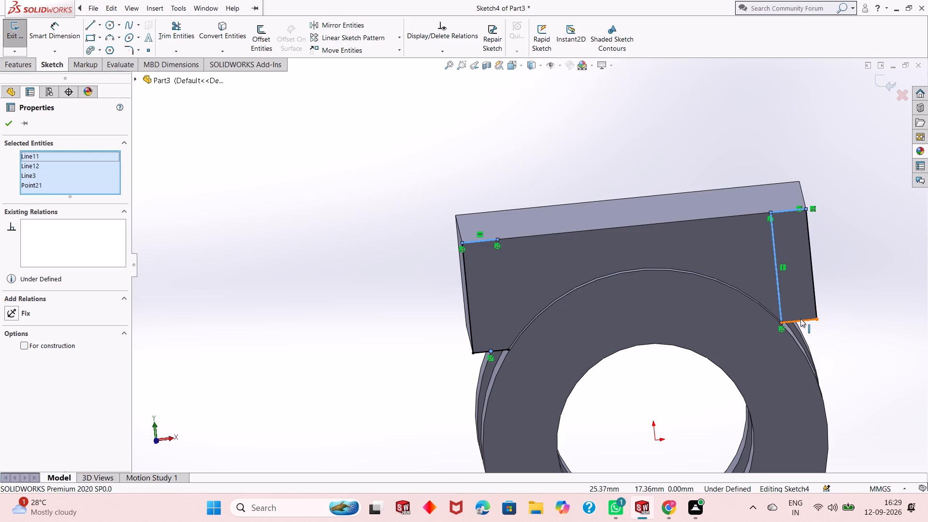
left_click(800, 319, "ctrl")
key("Delete")
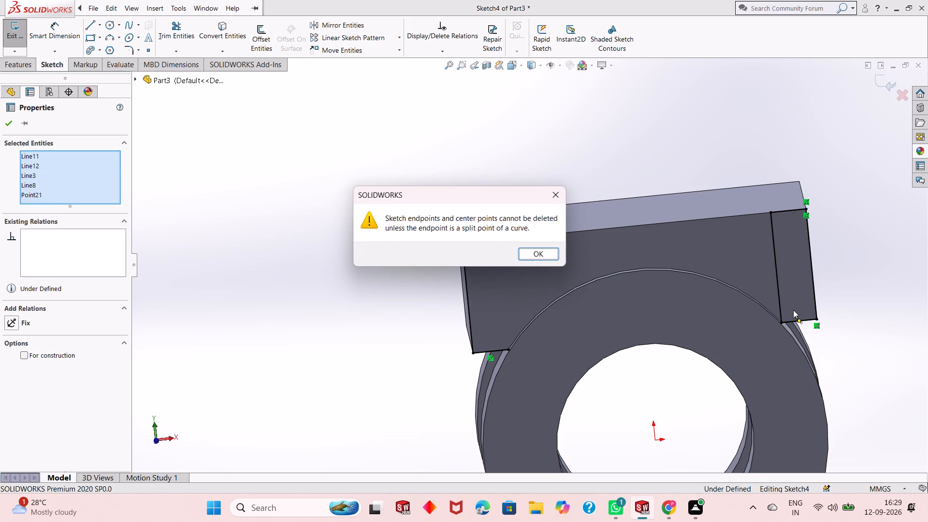
left_click(518, 252)
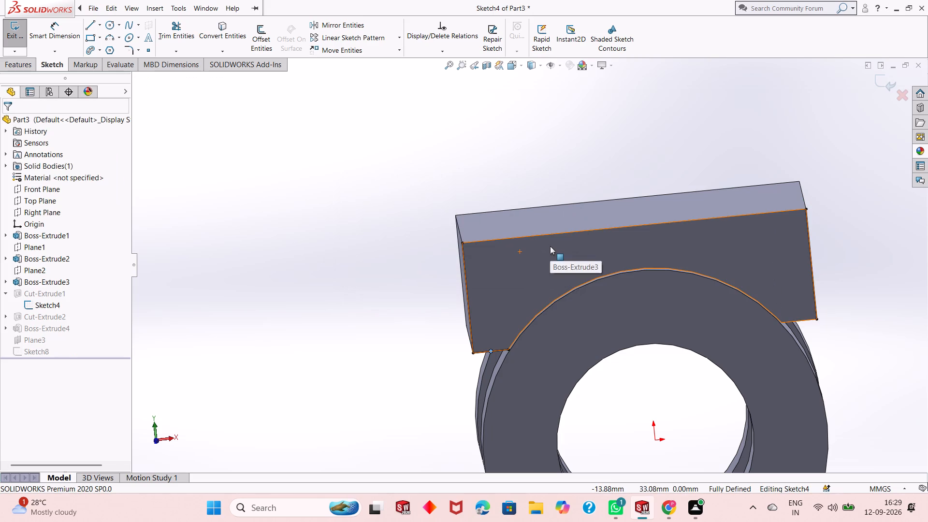
scroll(580, 360, "down", 1)
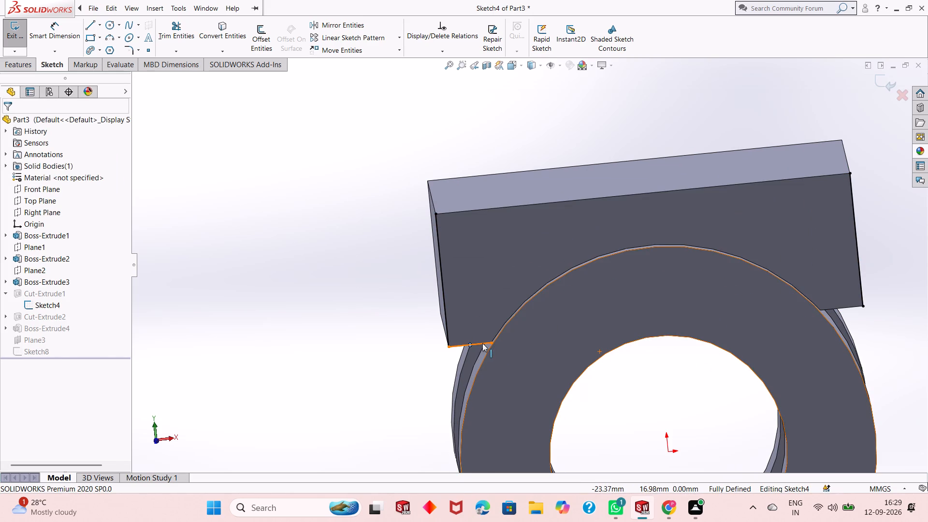
left_click(482, 343)
key("Delete")
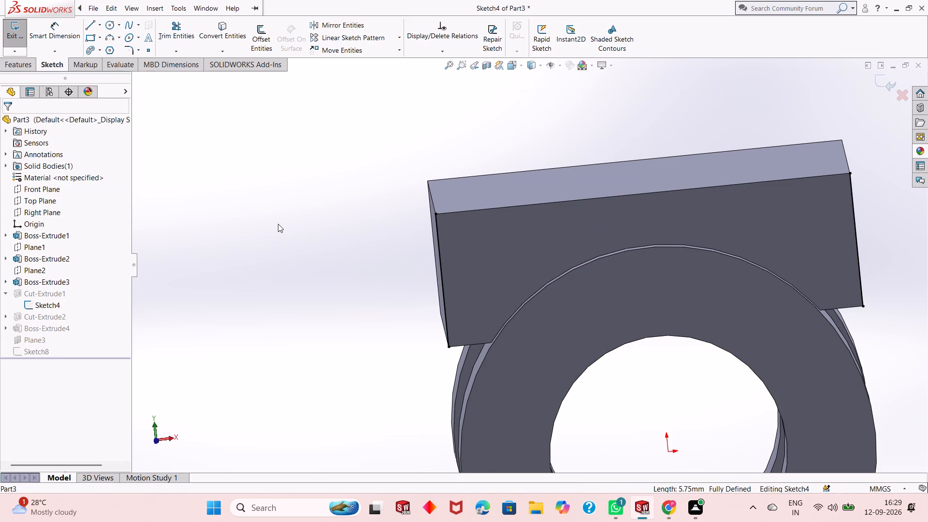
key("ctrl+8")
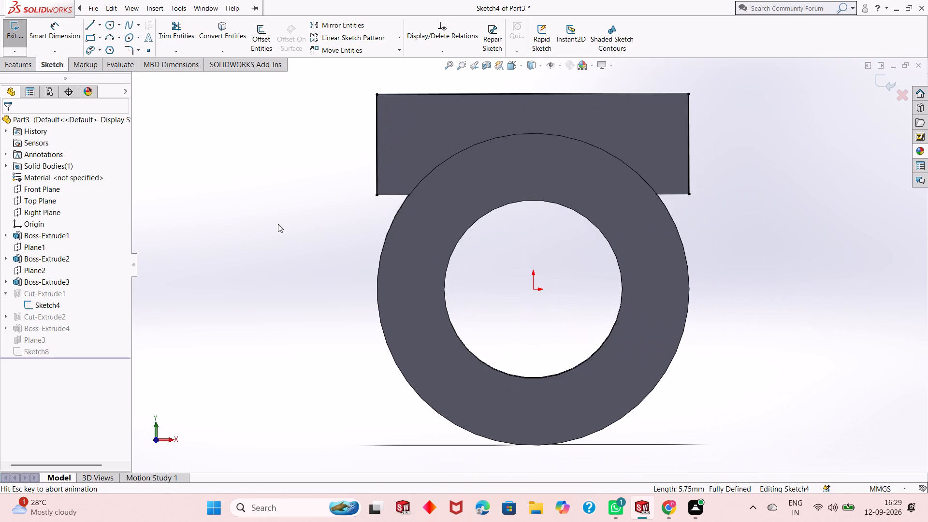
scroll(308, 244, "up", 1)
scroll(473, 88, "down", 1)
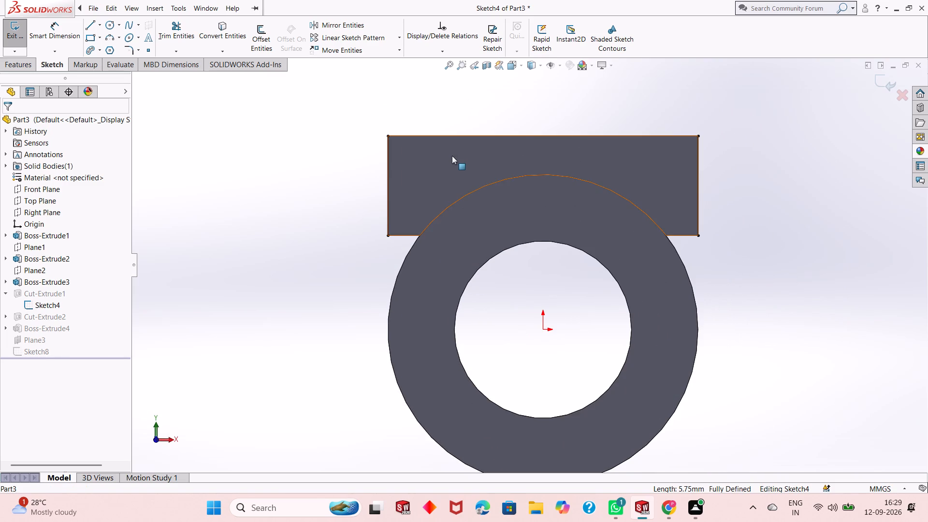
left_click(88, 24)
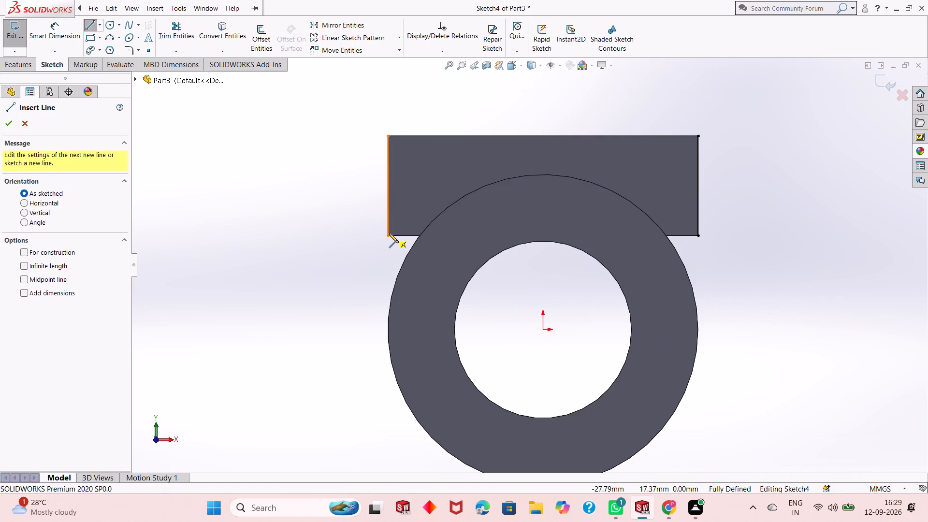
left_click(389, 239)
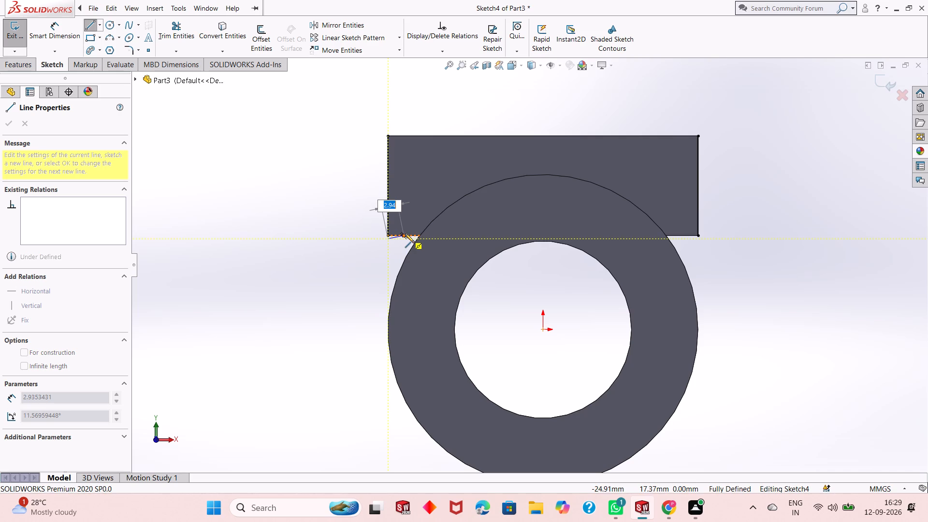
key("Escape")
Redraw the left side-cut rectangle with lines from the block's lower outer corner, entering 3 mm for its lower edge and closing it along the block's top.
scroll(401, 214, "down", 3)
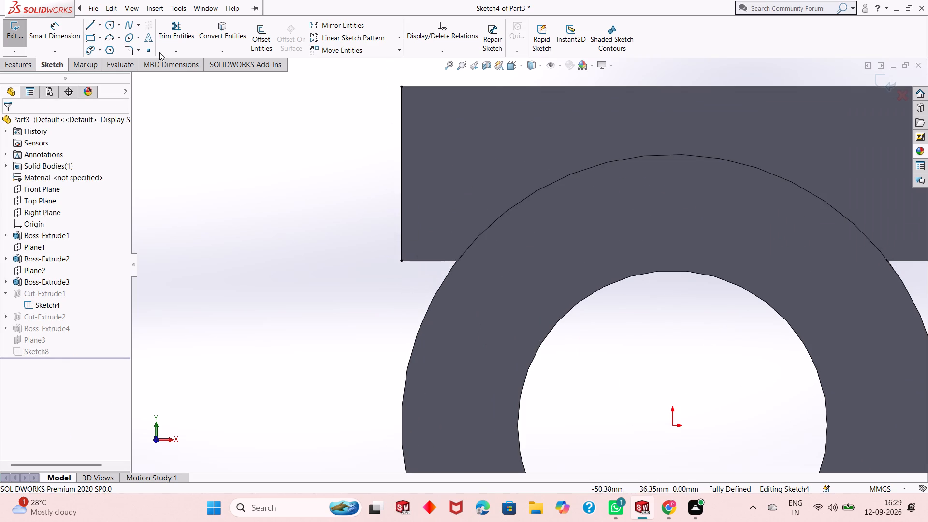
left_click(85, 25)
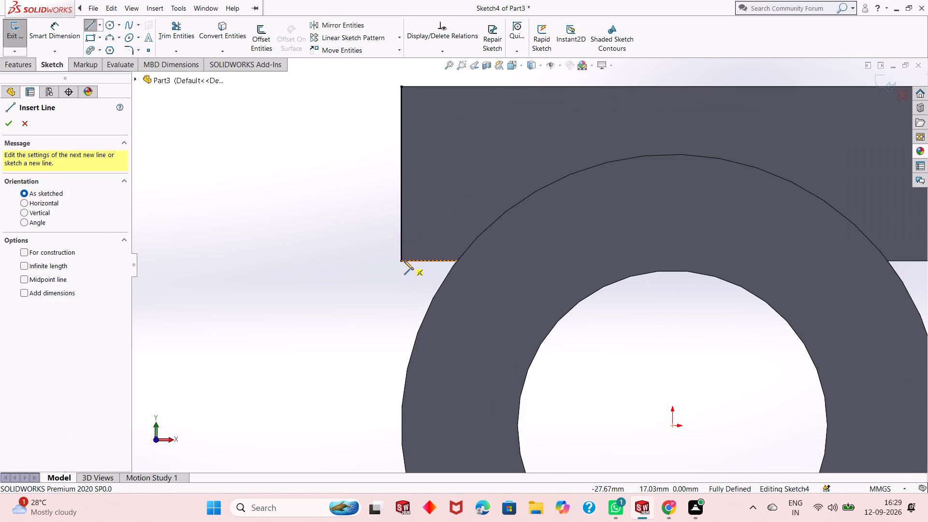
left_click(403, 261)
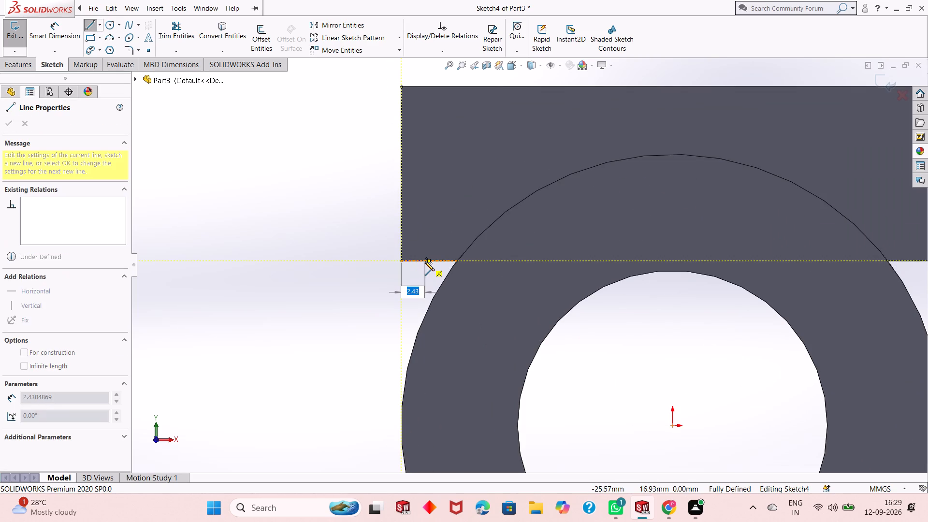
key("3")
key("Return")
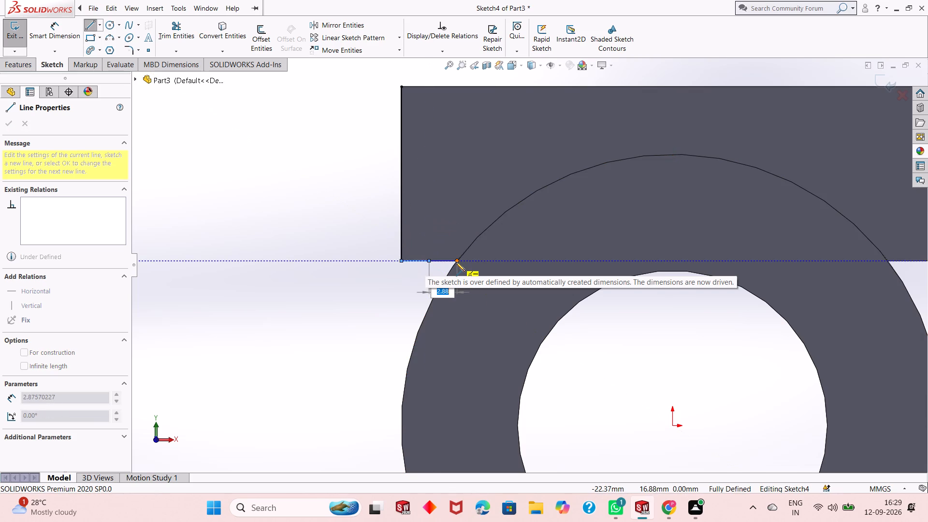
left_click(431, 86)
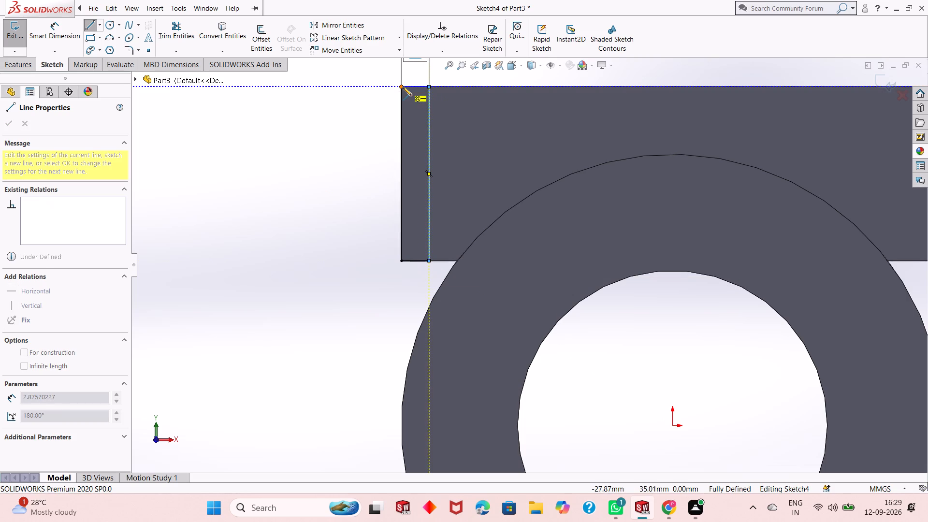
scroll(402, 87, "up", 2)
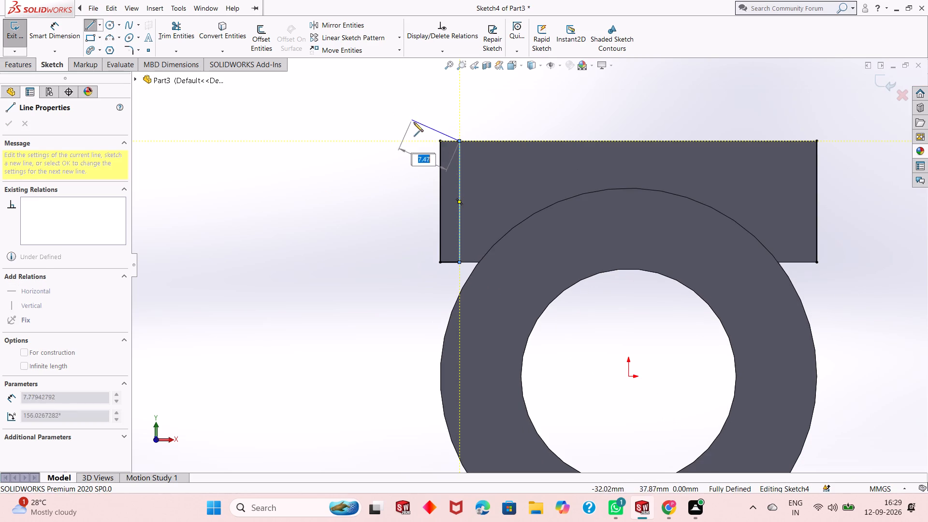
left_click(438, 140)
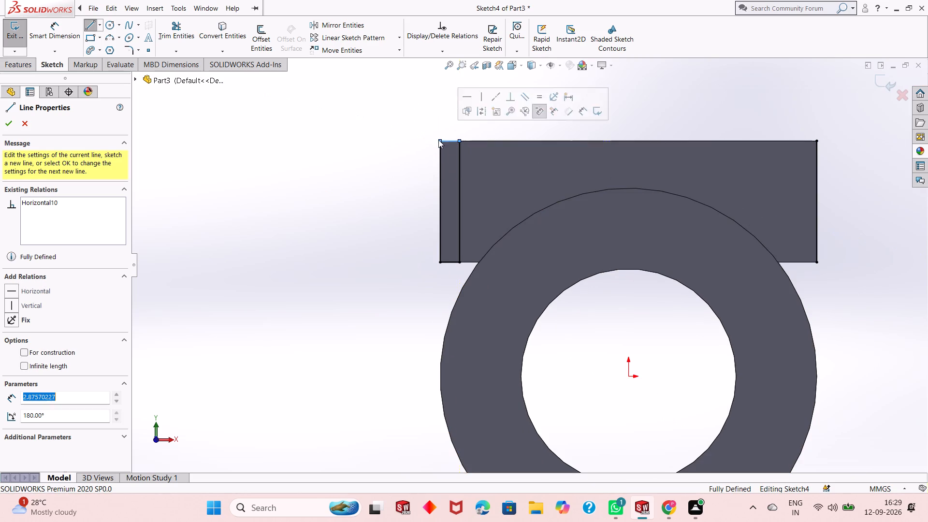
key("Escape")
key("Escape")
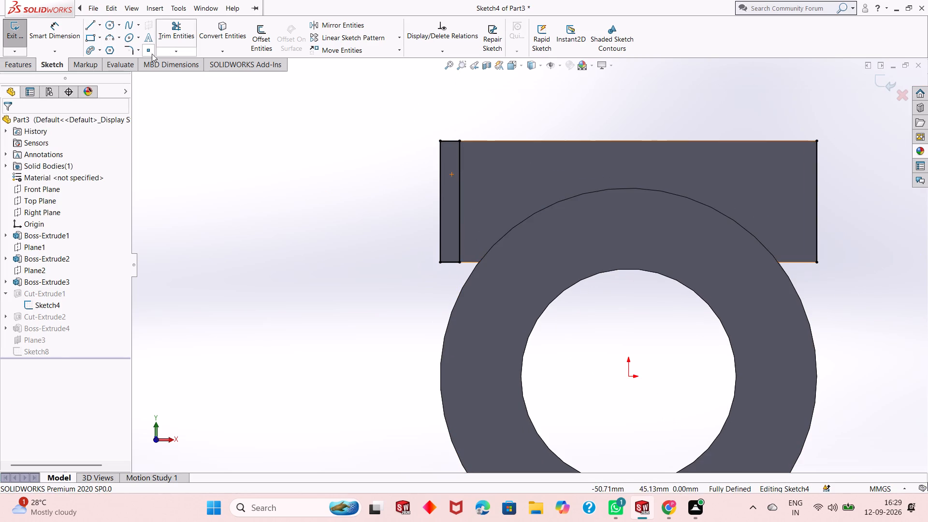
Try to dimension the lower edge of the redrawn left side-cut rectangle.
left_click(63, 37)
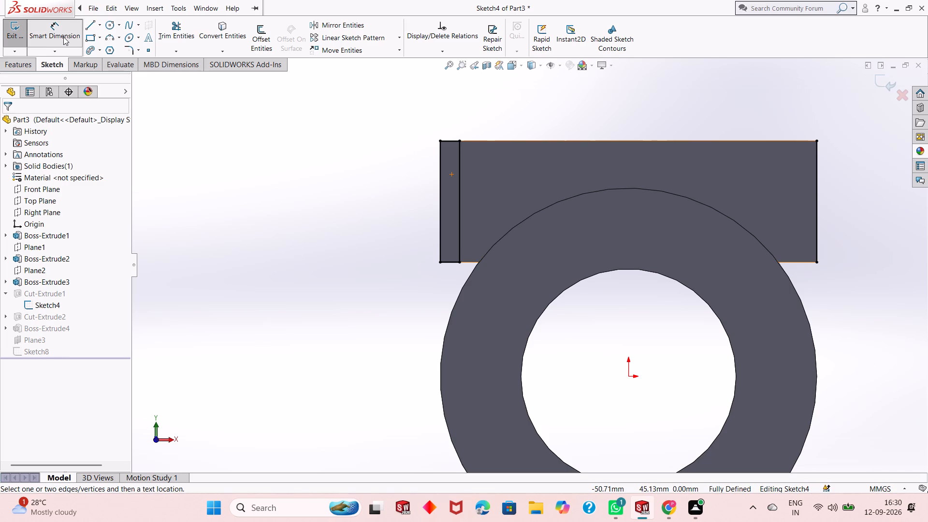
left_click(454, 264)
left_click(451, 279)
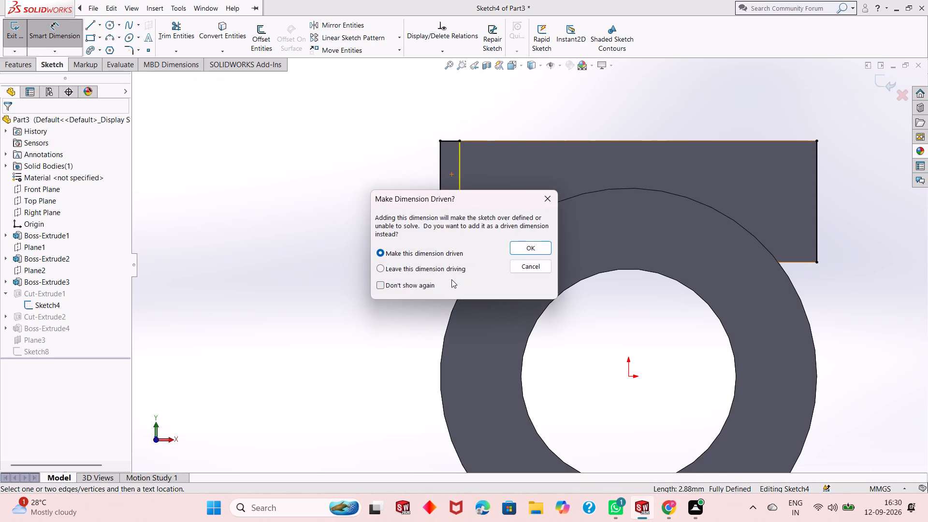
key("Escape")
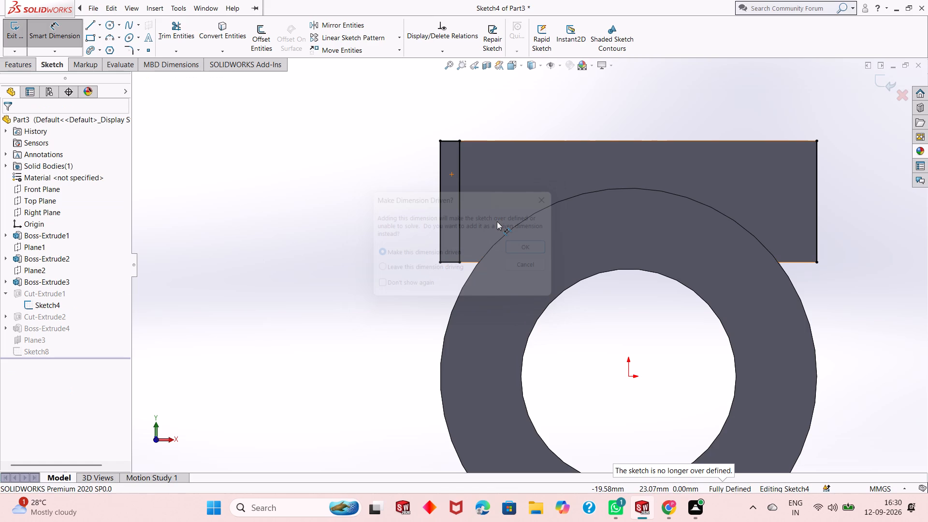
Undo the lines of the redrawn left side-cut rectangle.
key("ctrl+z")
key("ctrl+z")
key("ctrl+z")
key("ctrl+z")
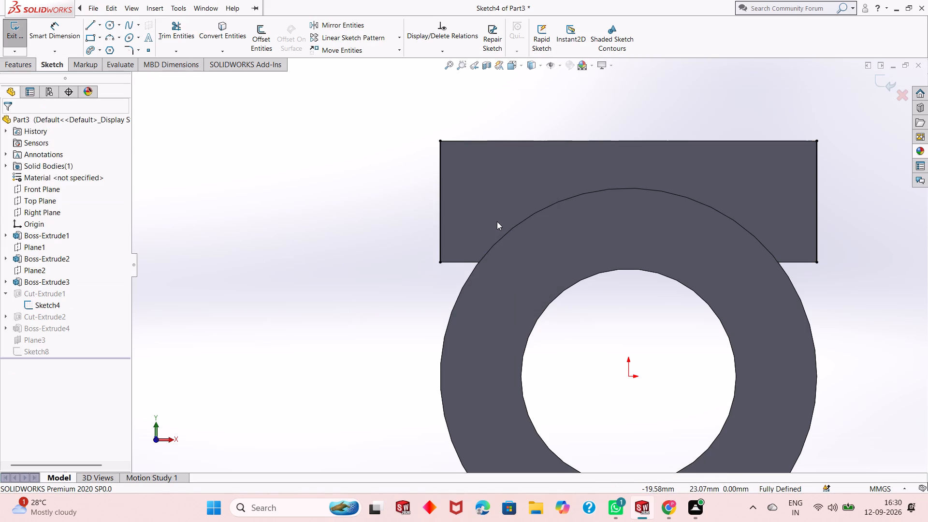
Sketch the left side cut's lower edge inward from the block's lower outer corner using line lengths of 3 mm and 0.12 mm.
left_click(89, 27)
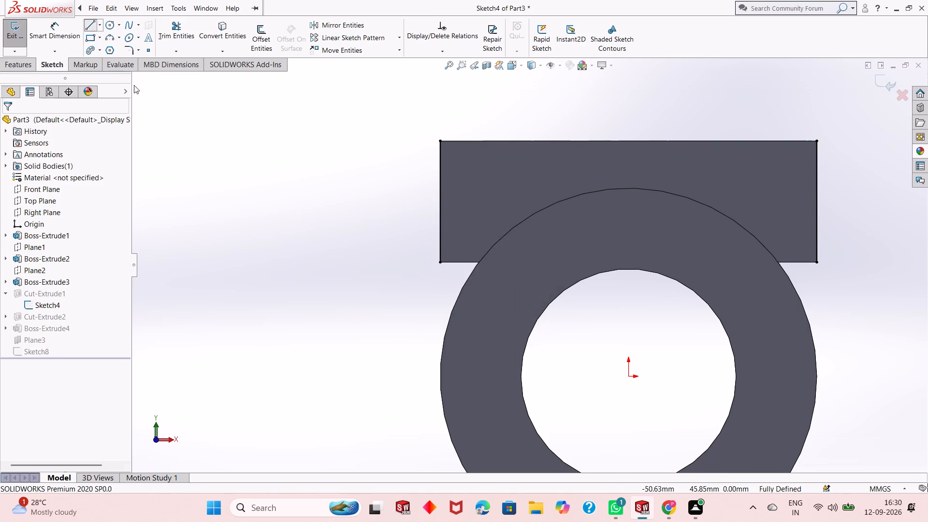
left_click(438, 263)
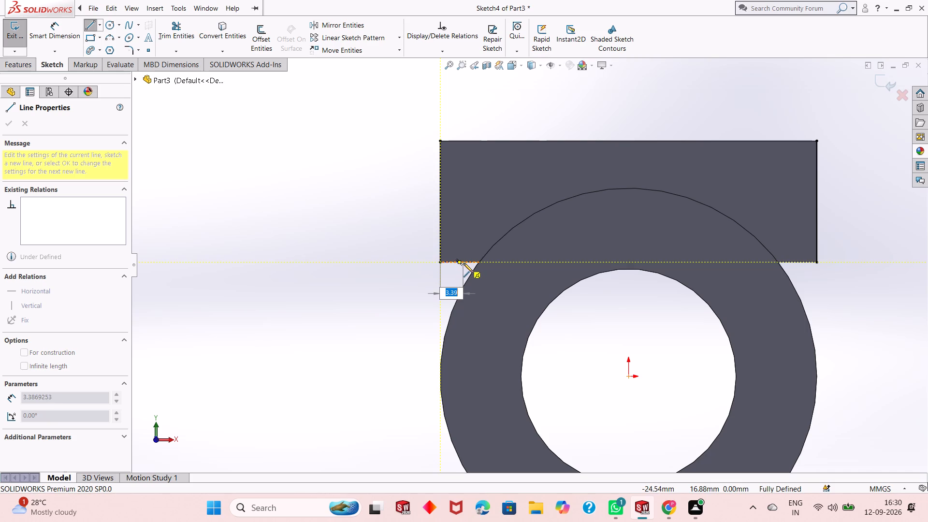
key("3")
key("Return")
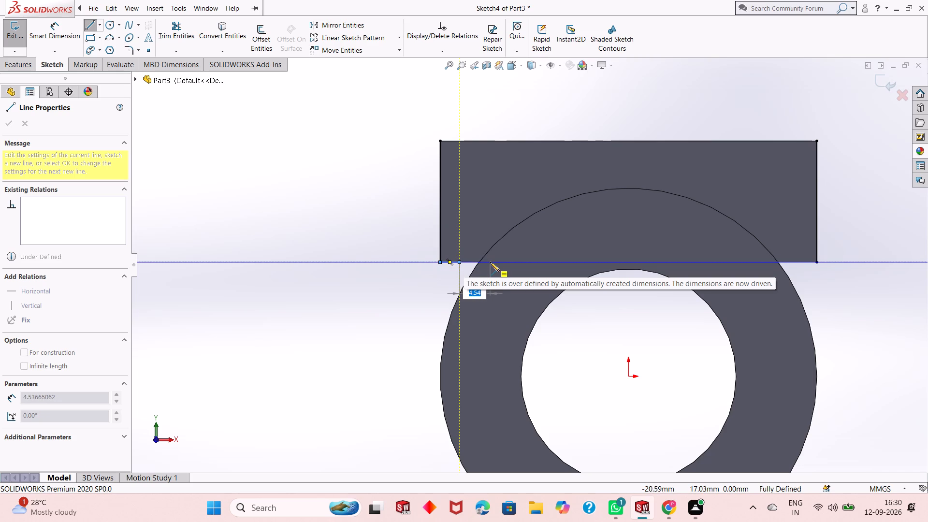
type("0.12")
key("Return")
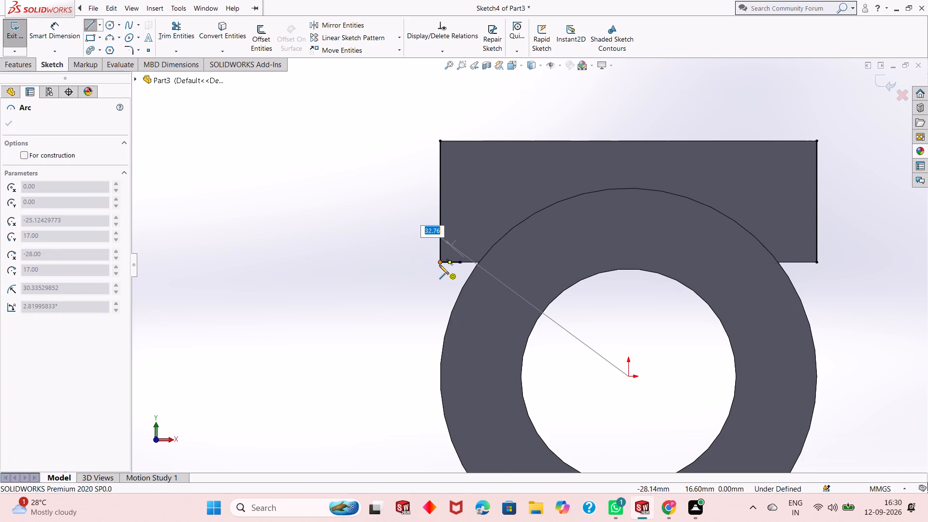
scroll(440, 265, "down", 3)
scroll(496, 249, "down", 3)
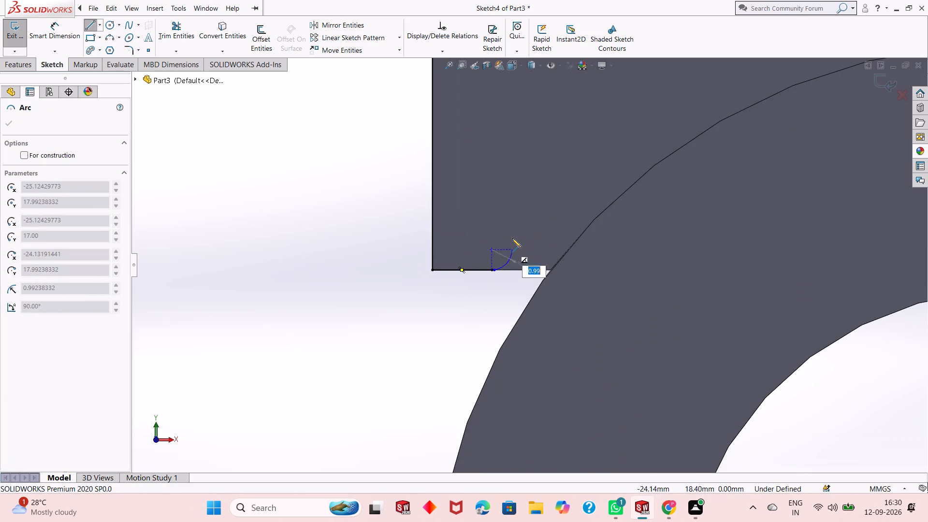
key("Escape")
key("Escape")
key("Escape")
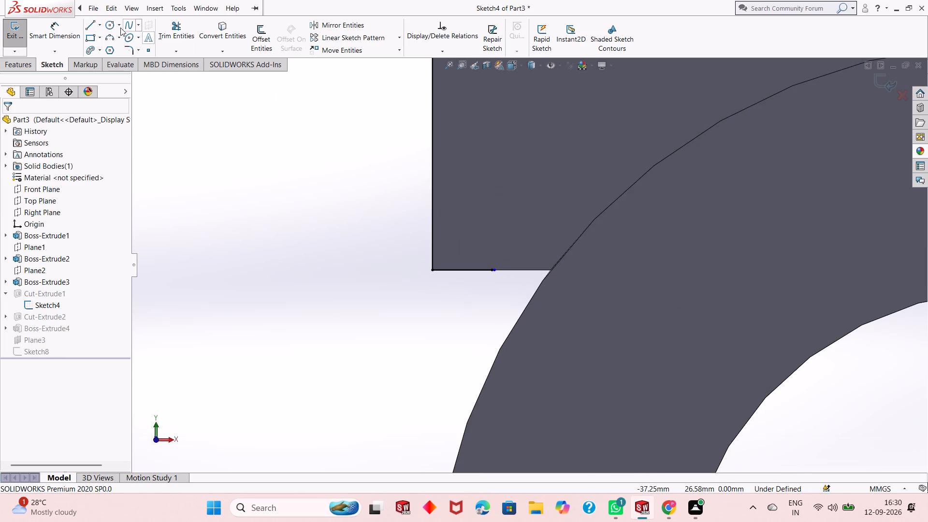
key("Escape")
Close the left side-cut rectangle with a vertical line from the lower edge's inner end and a line along the block's top to the outer corner.
left_click(92, 25)
scroll(527, 300, "down", 3)
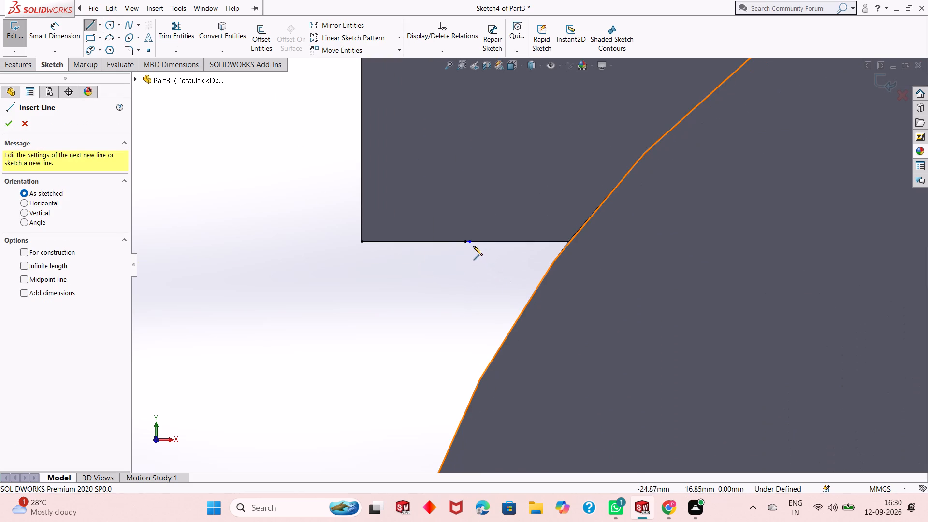
left_click(472, 243)
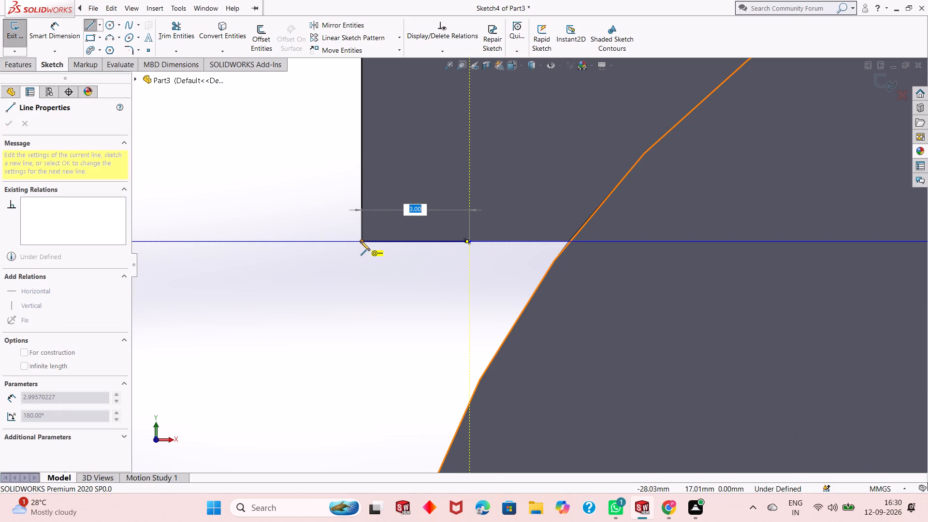
scroll(361, 241, "up", 8)
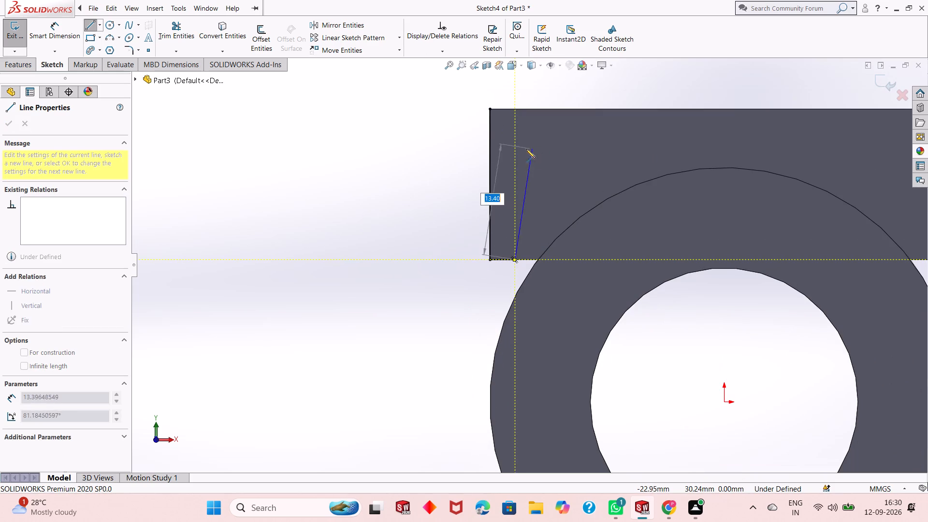
left_click(514, 109)
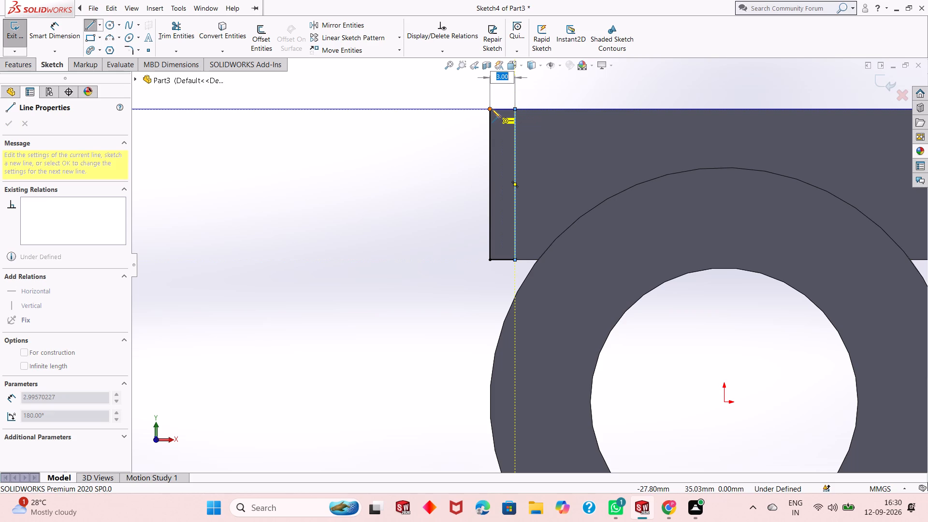
left_click(492, 109)
key("Escape")
key("Escape")
key("Escape")
Dimension the left side-cut rectangle's width between the two ends of its lower edge, accepting the value as drawn.
scroll(333, 223, "up", 3)
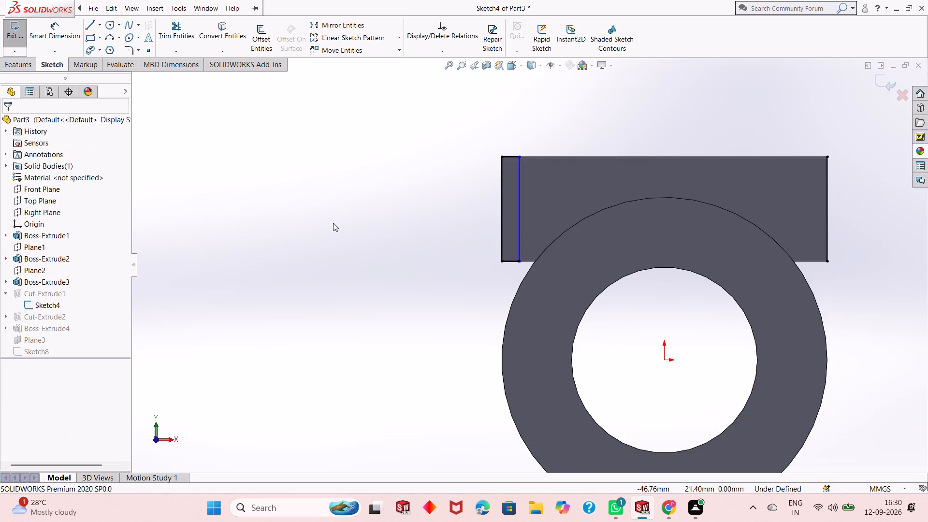
scroll(333, 223, "up", 2)
scroll(669, 216, "down", 2)
left_click(60, 36)
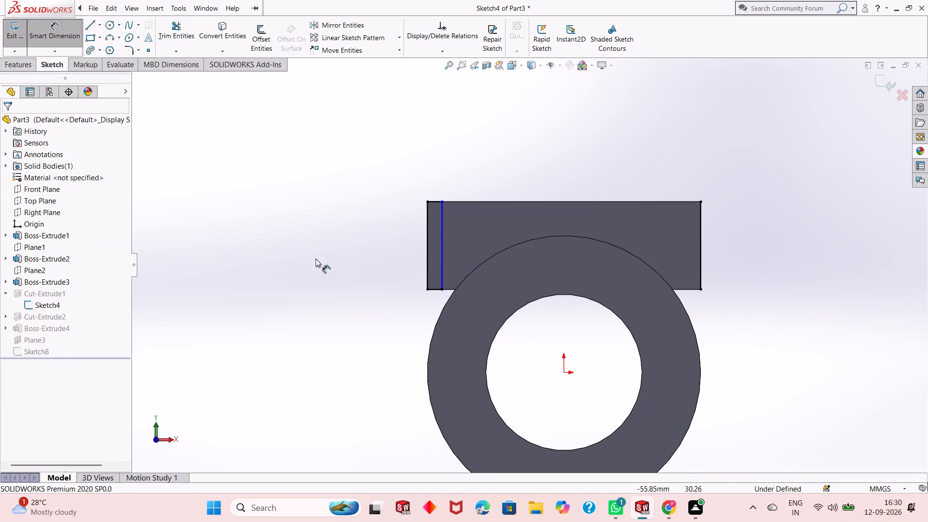
scroll(417, 309, "down", 4)
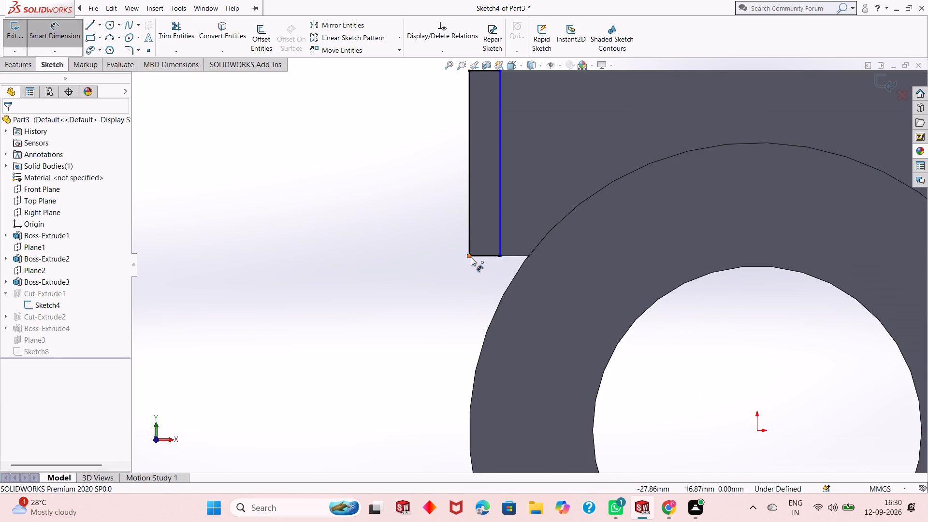
left_click(470, 259)
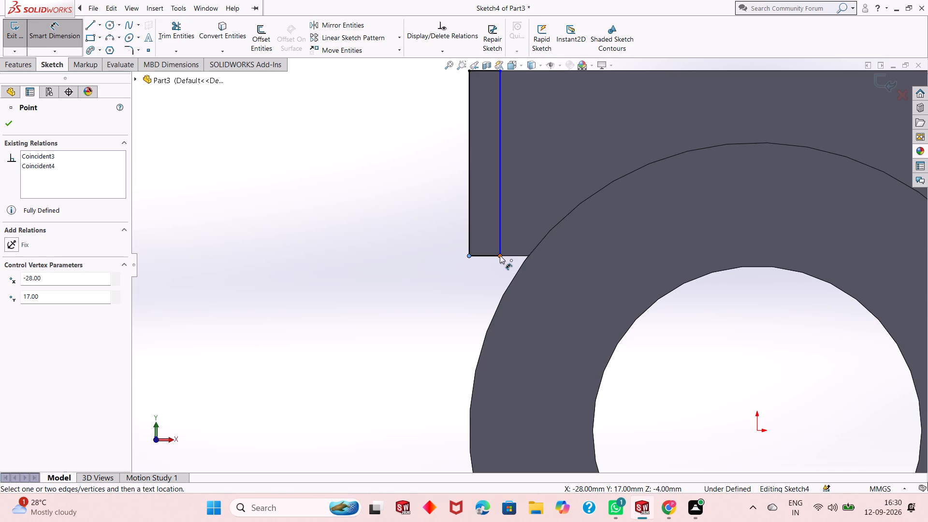
scroll(500, 255, "down", 7)
left_click(520, 266)
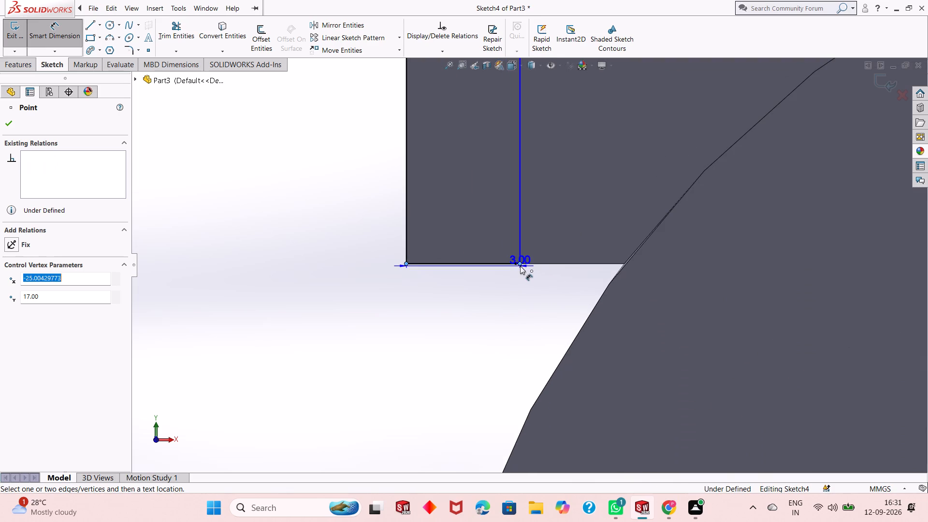
left_click(468, 322)
left_click(425, 304)
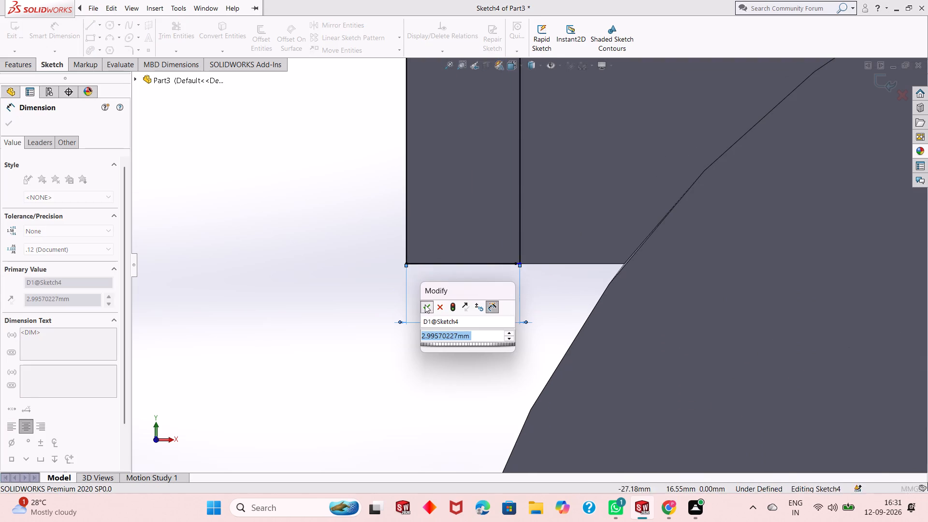
scroll(326, 351, "up", 11)
scroll(808, 239, "down", 2)
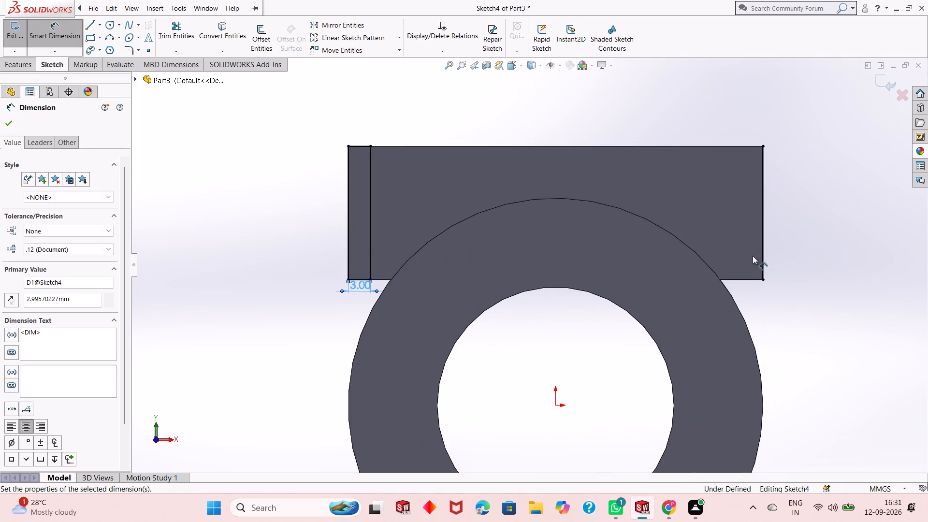
scroll(753, 256, "up", 1)
scroll(730, 263, "down", 2)
key("Escape")
key("Escape")
key("Escape")
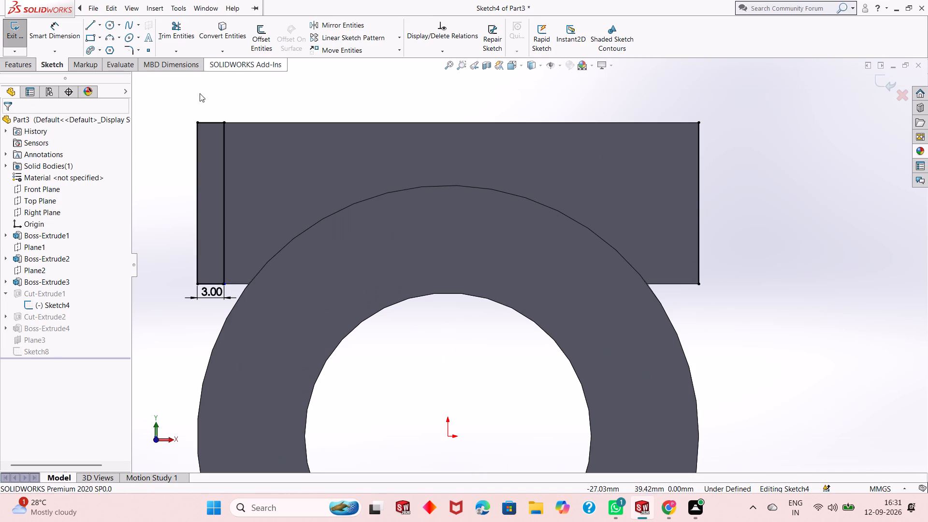
key("Escape")
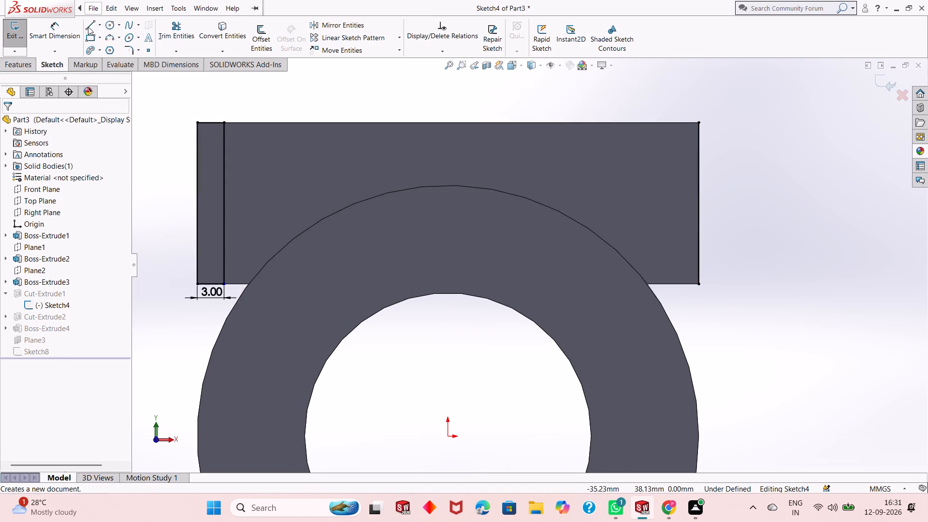
key("Escape")
Sketch the right side-cut rectangle from the block's lower outer corner with a 3 mm lower edge, closing it along the block's top.
left_click(90, 29)
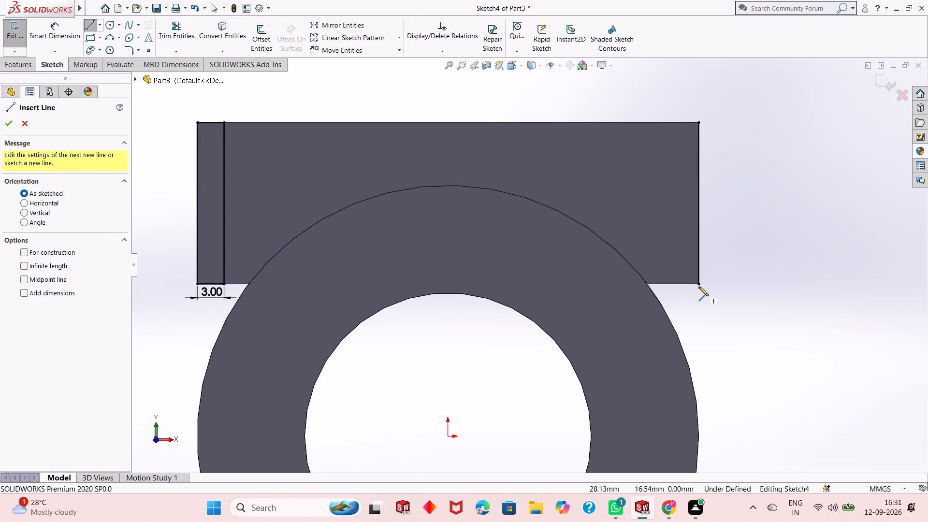
left_click(699, 287)
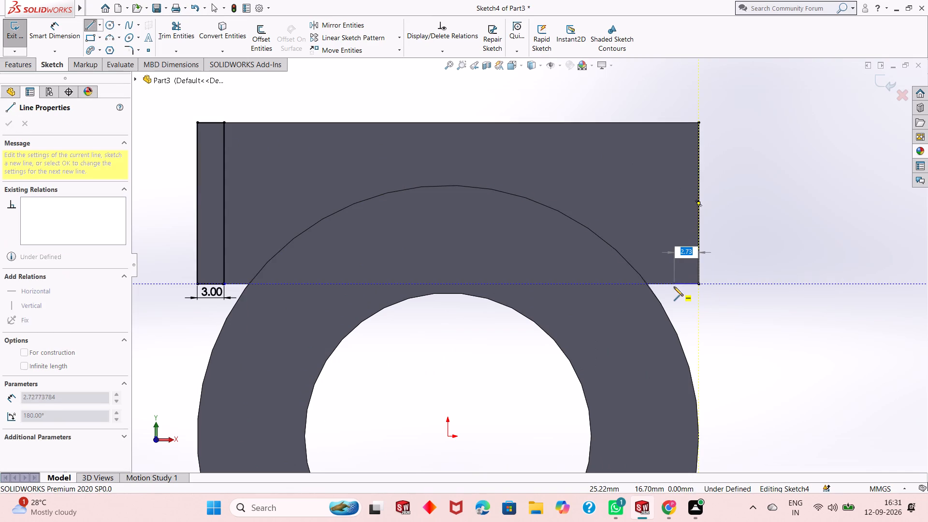
key("3")
key("Return")
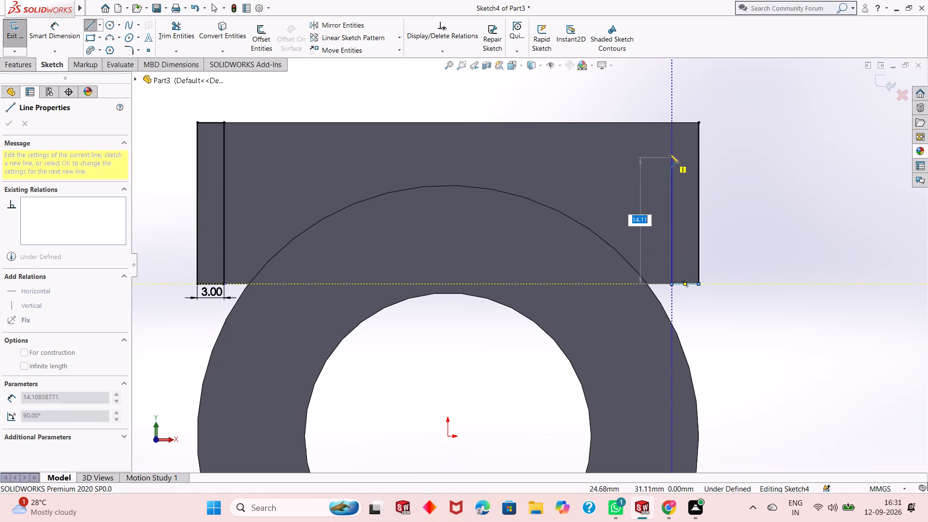
left_click(671, 123)
left_click(698, 121)
key("Escape")
key("Escape")
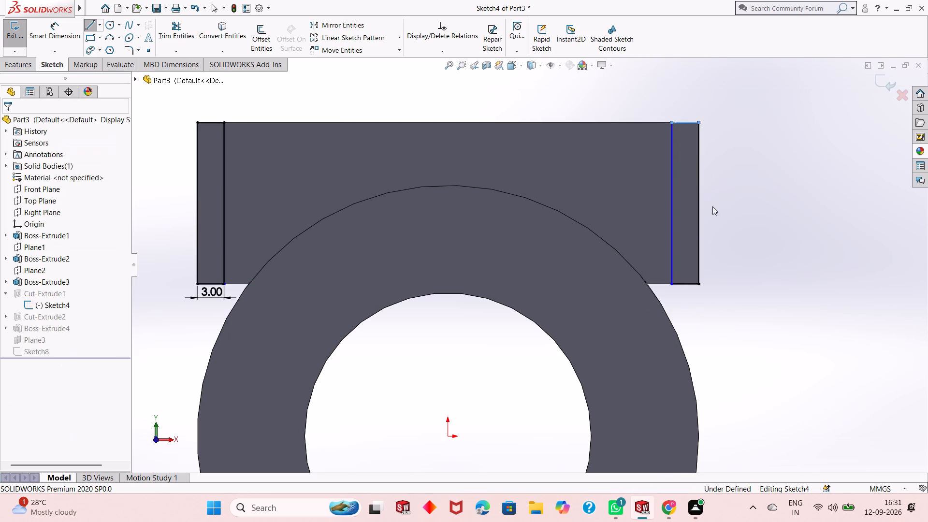
key("Escape")
key("Escape")
Dimension the lower edge of the right side-cut rectangle.
scroll(680, 279, "up", 2)
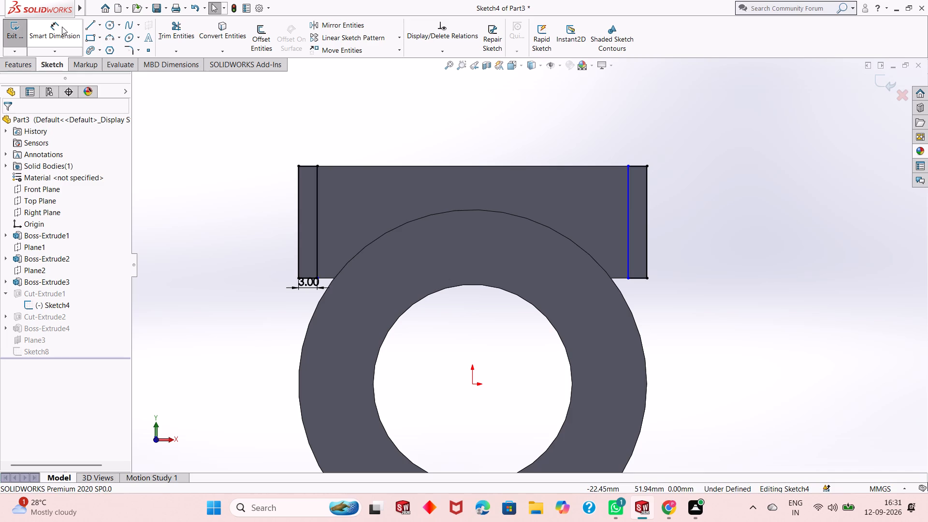
left_click(65, 30)
left_click(641, 279)
left_click(644, 297)
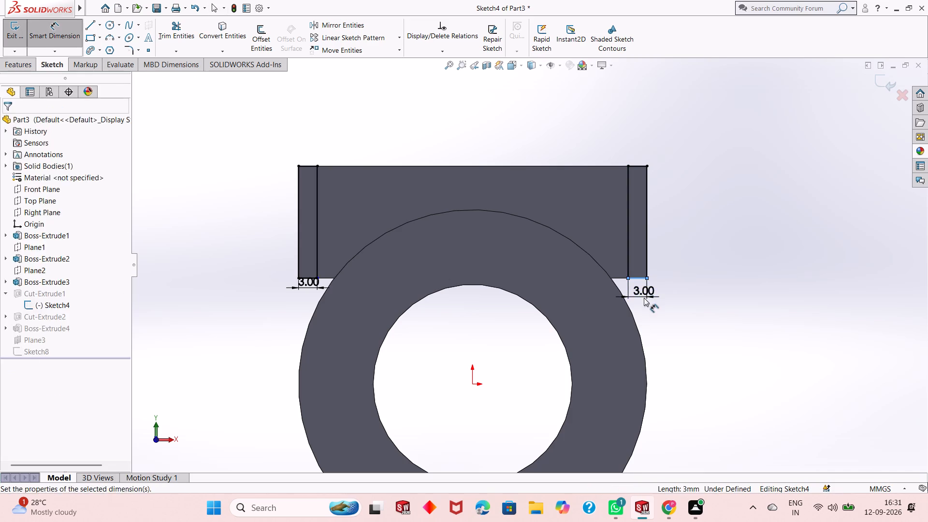
left_click(604, 282)
scroll(545, 310, "up", 2)
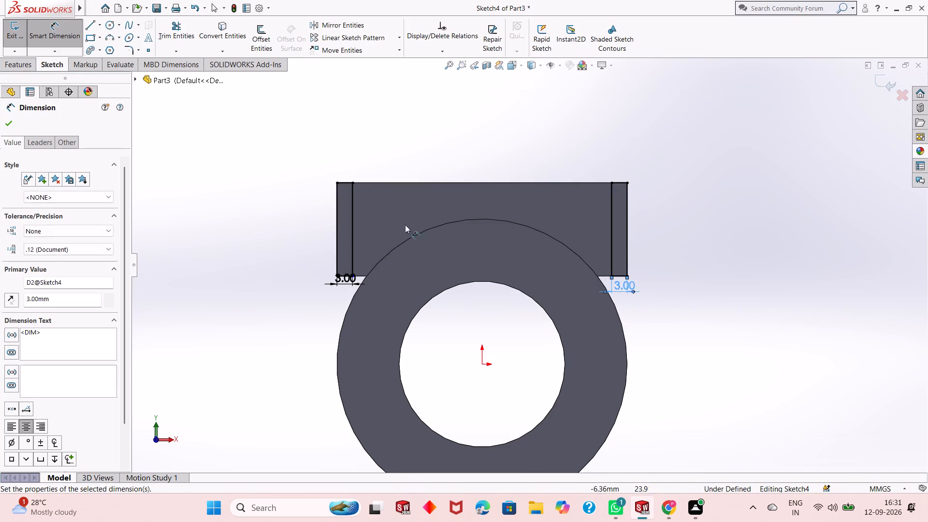
key("Escape")
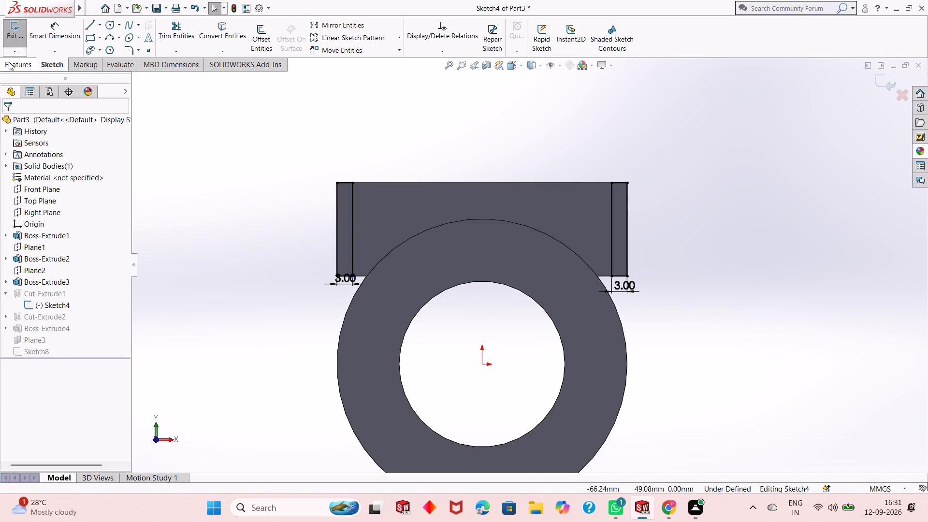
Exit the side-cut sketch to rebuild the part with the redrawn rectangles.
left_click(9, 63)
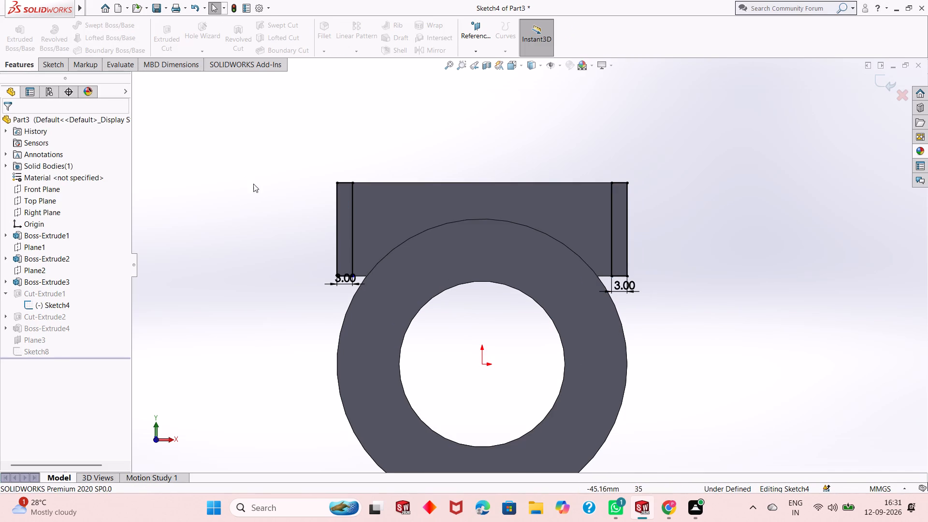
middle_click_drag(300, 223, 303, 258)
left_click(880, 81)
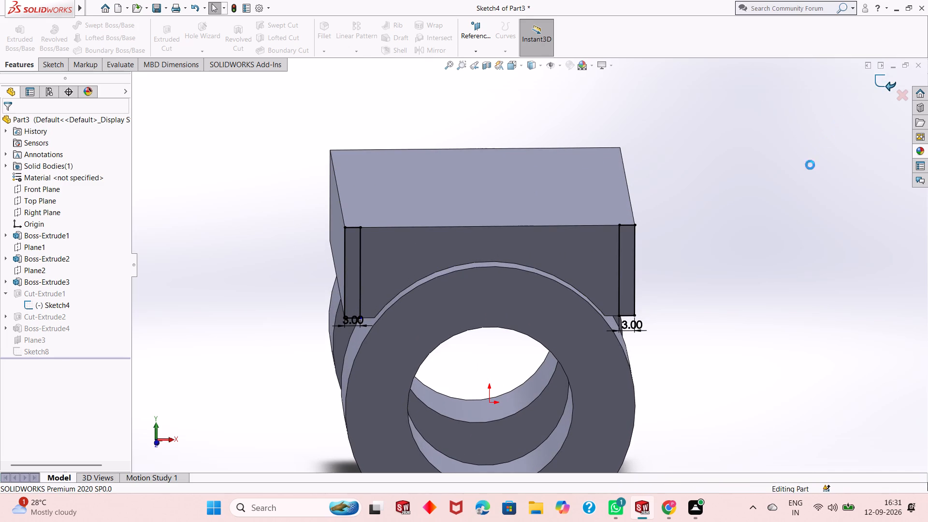
Examine the rebuilt part's block, side cuts and upright from several angles.
scroll(702, 255, "up", 1)
middle_click_drag(601, 279, 601, 278)
scroll(601, 279, "up", 1)
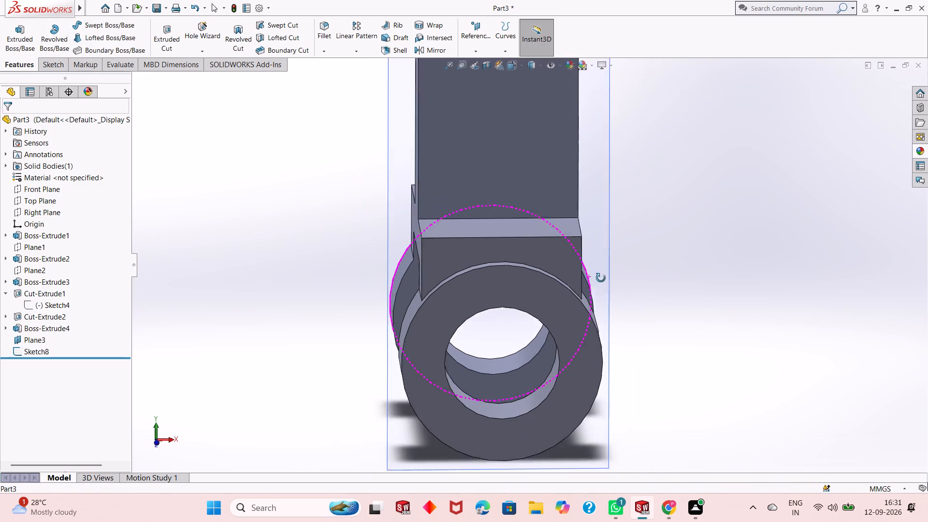
middle_click_drag(601, 278, 614, 282)
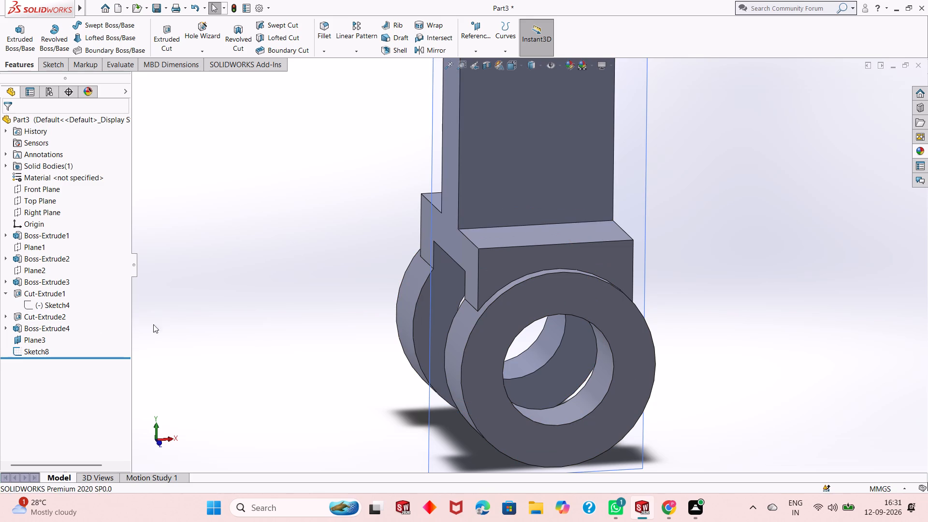
scroll(404, 282, "up", 2)
scroll(494, 181, "up", 2)
scroll(576, 84, "down", 2)
middle_click_drag(474, 199, 459, 175)
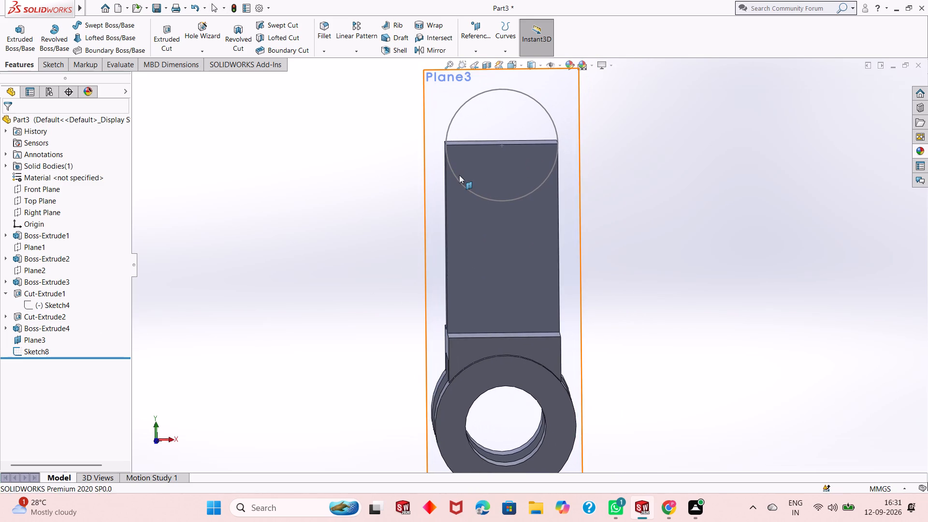
middle_click_drag(444, 270, 462, 253)
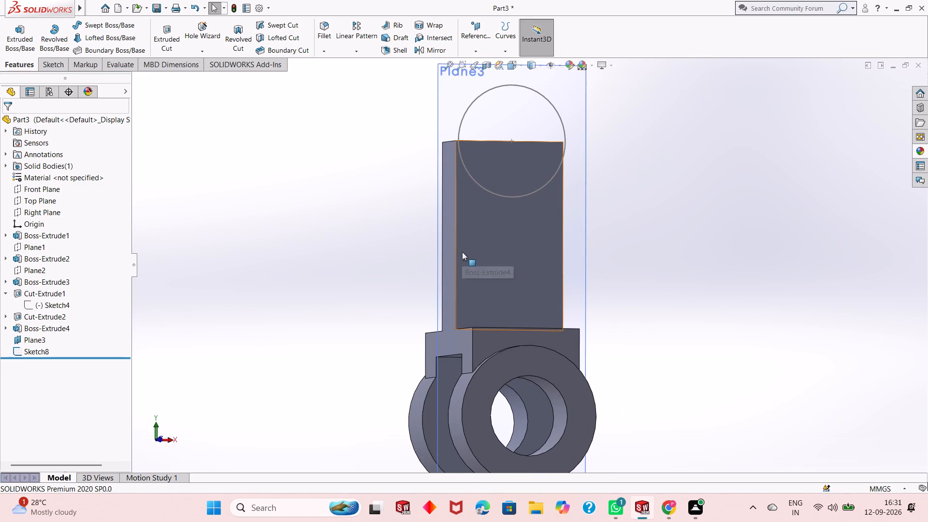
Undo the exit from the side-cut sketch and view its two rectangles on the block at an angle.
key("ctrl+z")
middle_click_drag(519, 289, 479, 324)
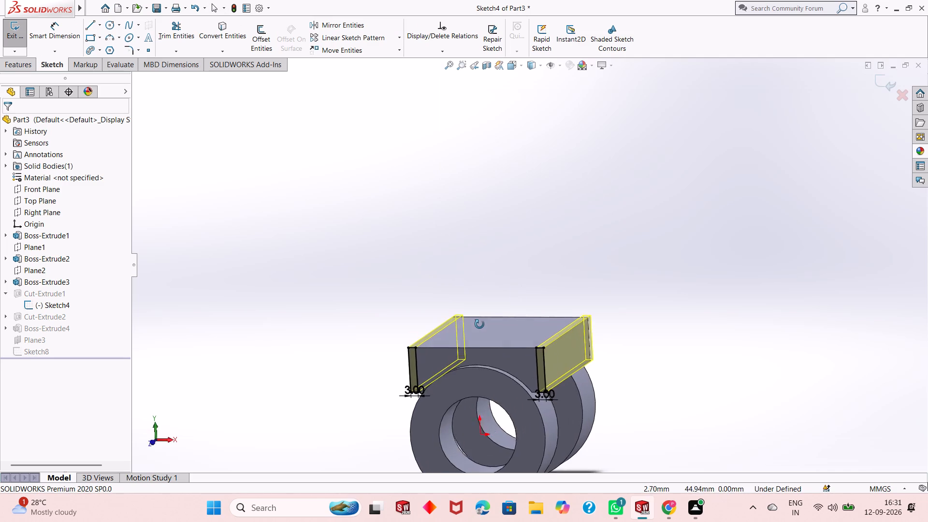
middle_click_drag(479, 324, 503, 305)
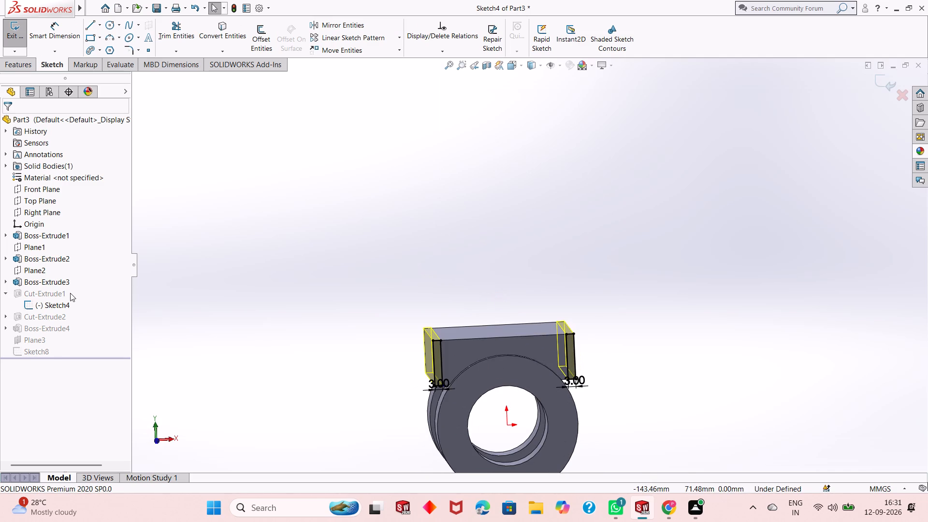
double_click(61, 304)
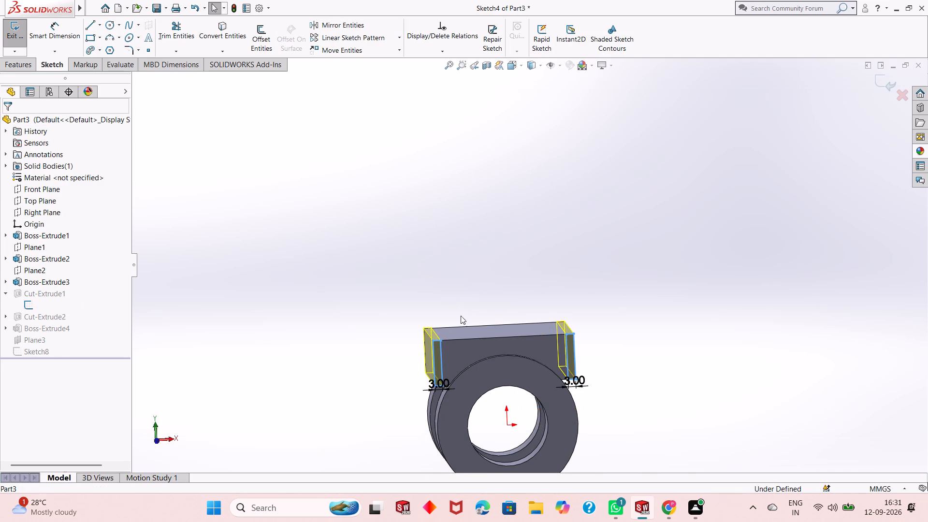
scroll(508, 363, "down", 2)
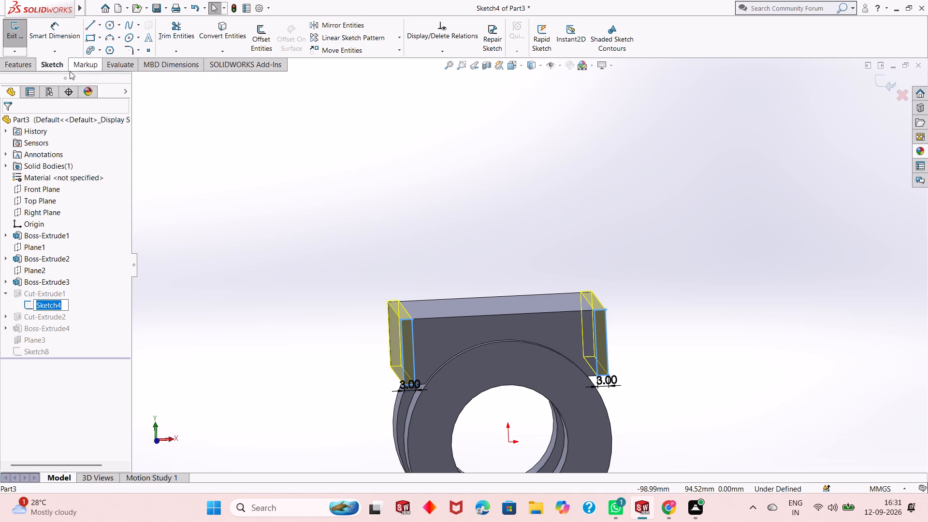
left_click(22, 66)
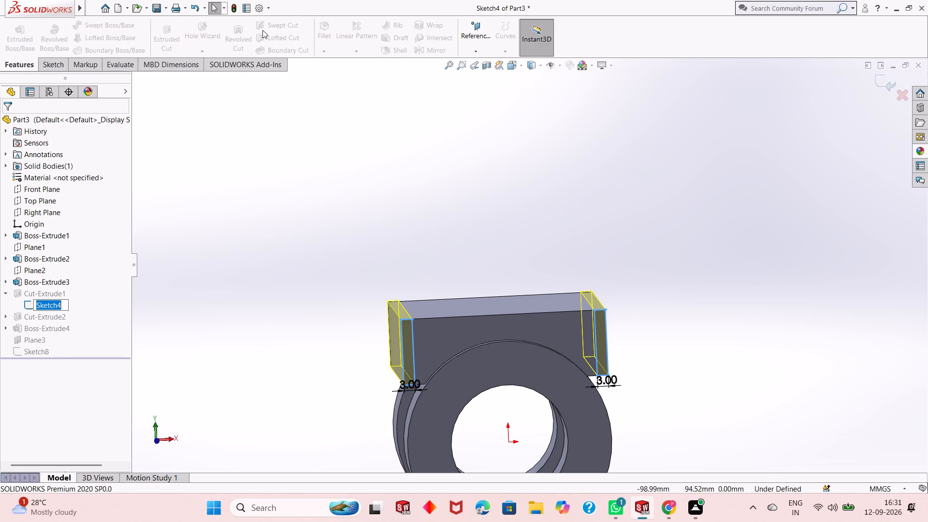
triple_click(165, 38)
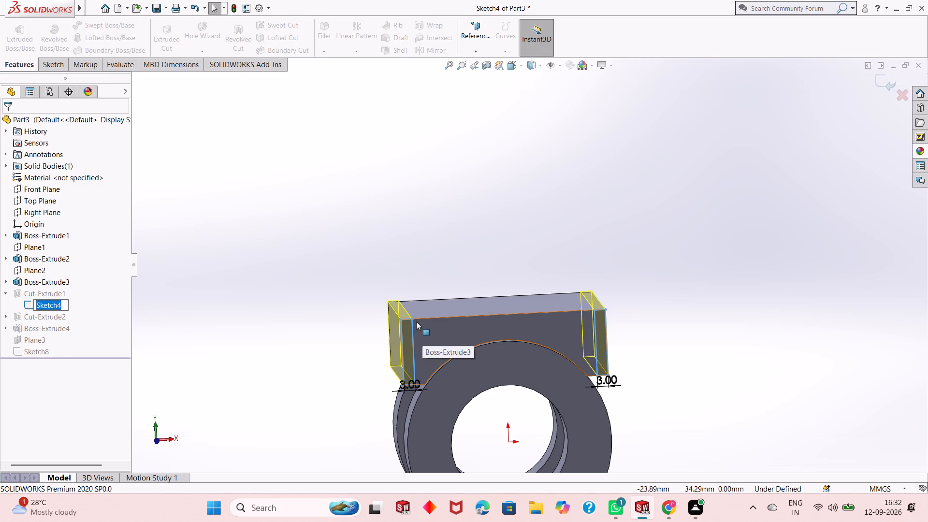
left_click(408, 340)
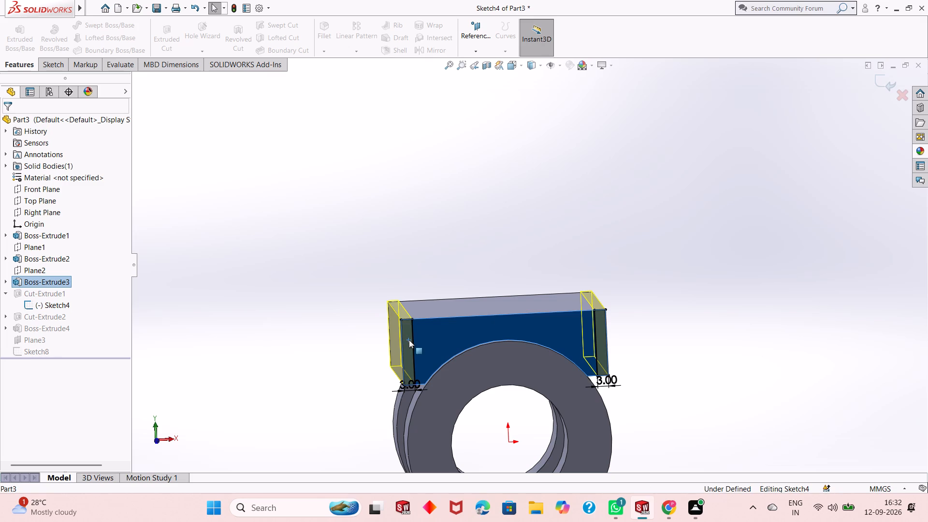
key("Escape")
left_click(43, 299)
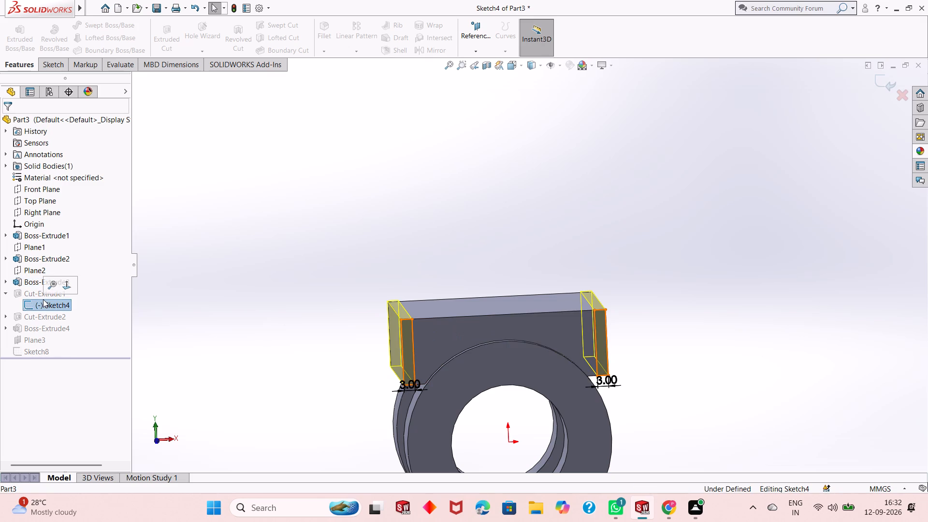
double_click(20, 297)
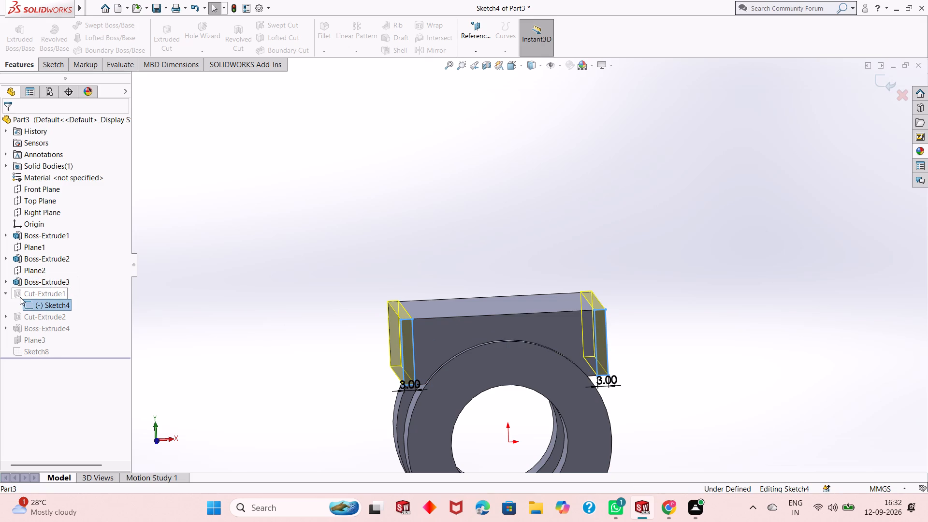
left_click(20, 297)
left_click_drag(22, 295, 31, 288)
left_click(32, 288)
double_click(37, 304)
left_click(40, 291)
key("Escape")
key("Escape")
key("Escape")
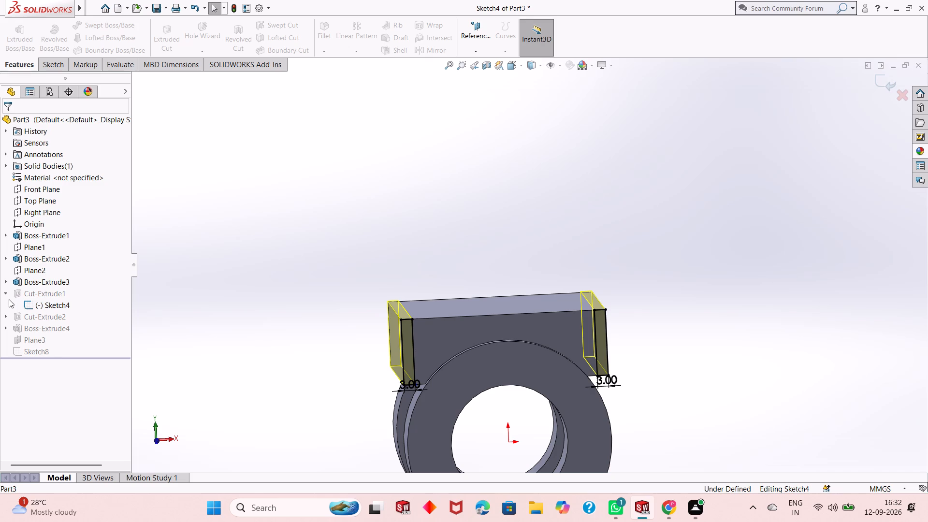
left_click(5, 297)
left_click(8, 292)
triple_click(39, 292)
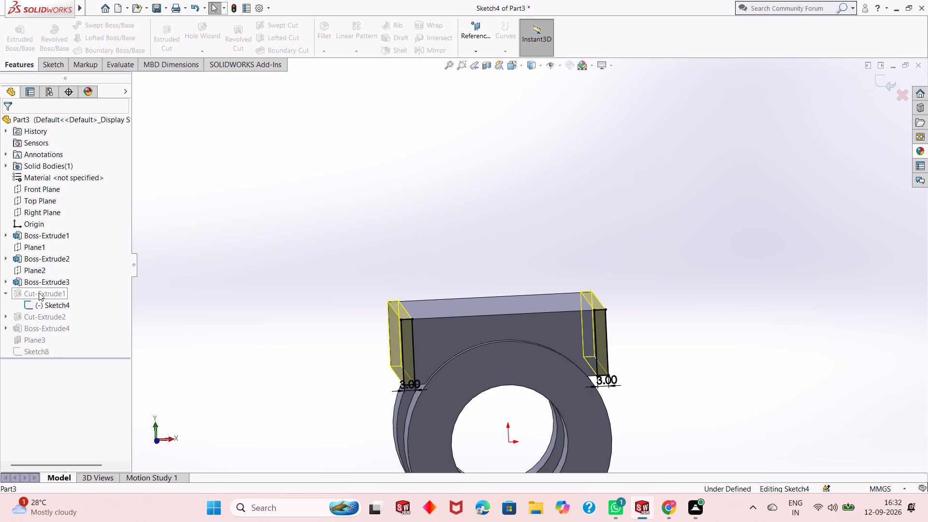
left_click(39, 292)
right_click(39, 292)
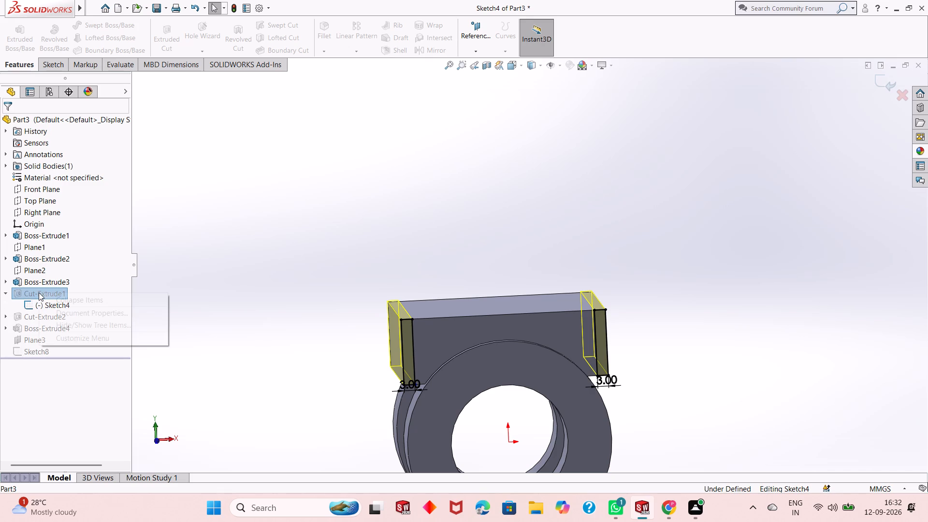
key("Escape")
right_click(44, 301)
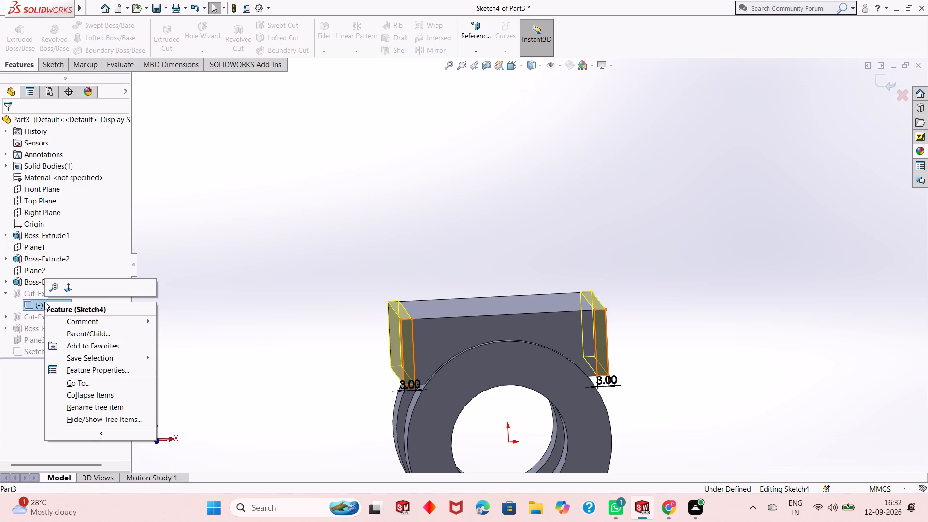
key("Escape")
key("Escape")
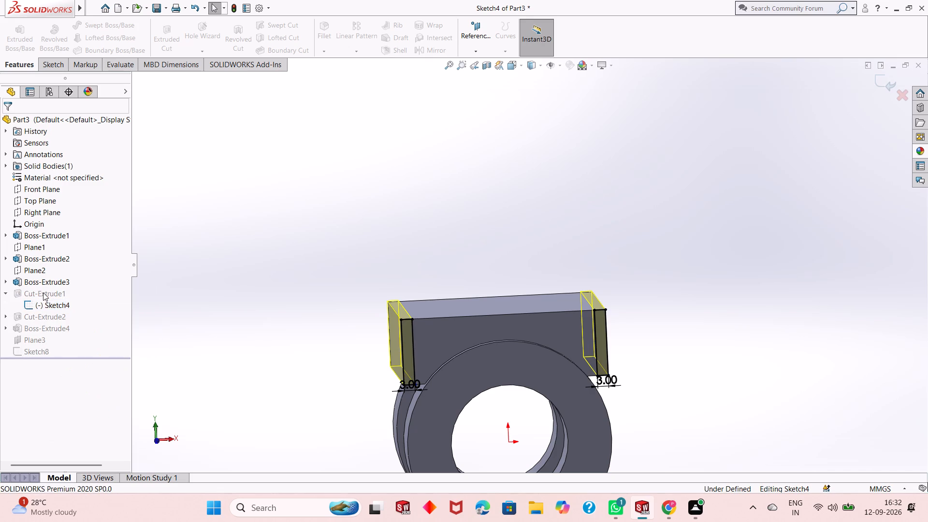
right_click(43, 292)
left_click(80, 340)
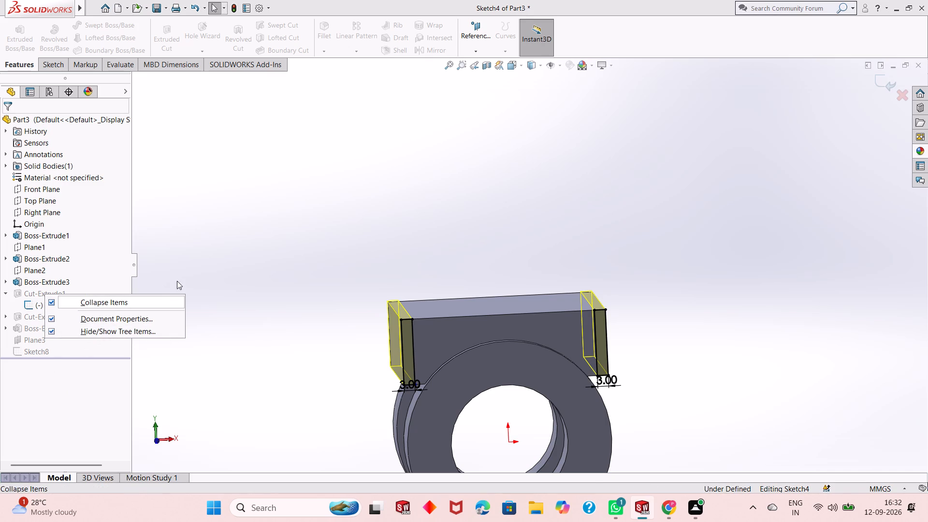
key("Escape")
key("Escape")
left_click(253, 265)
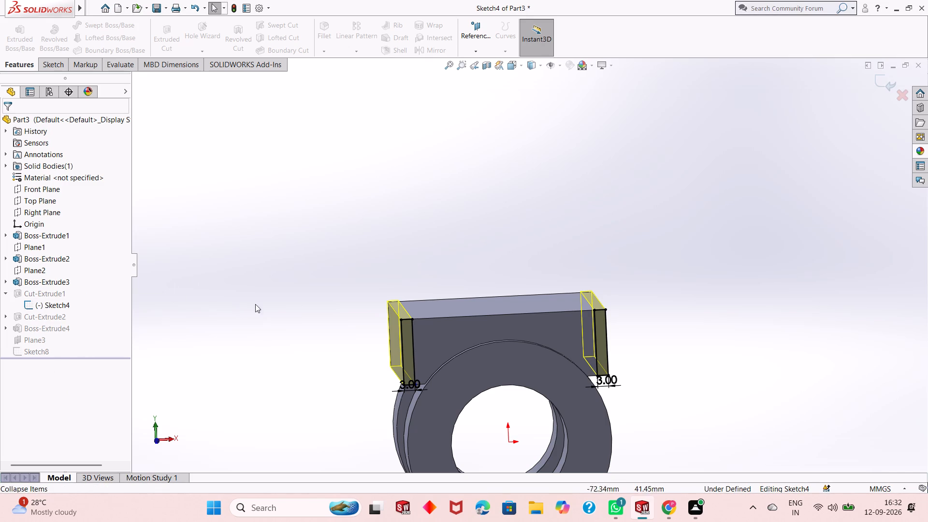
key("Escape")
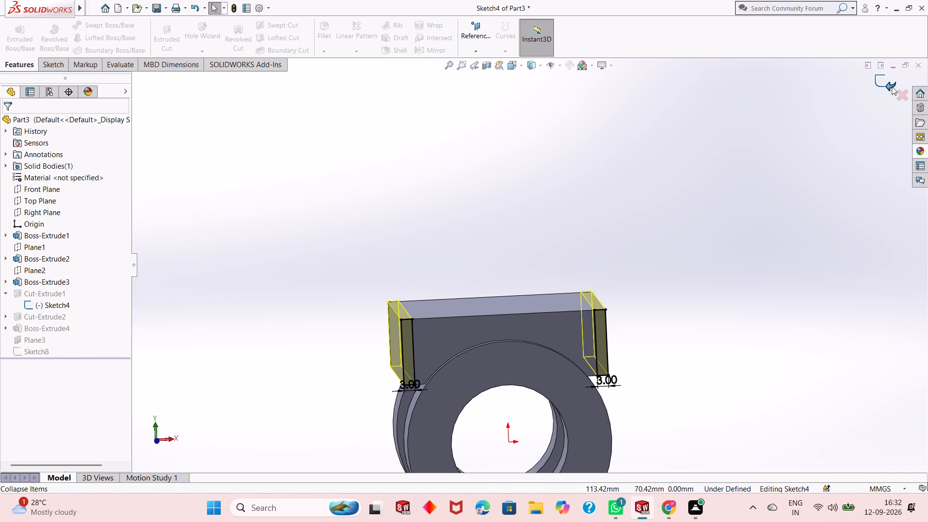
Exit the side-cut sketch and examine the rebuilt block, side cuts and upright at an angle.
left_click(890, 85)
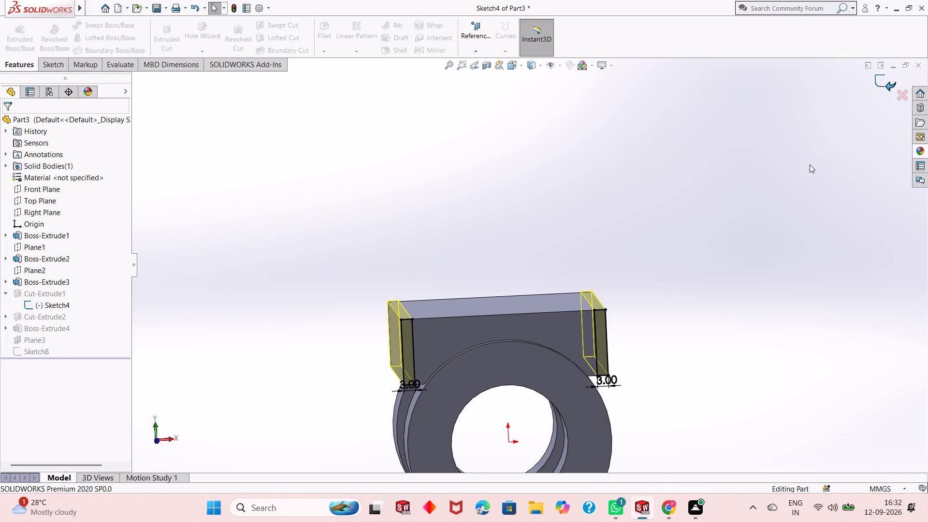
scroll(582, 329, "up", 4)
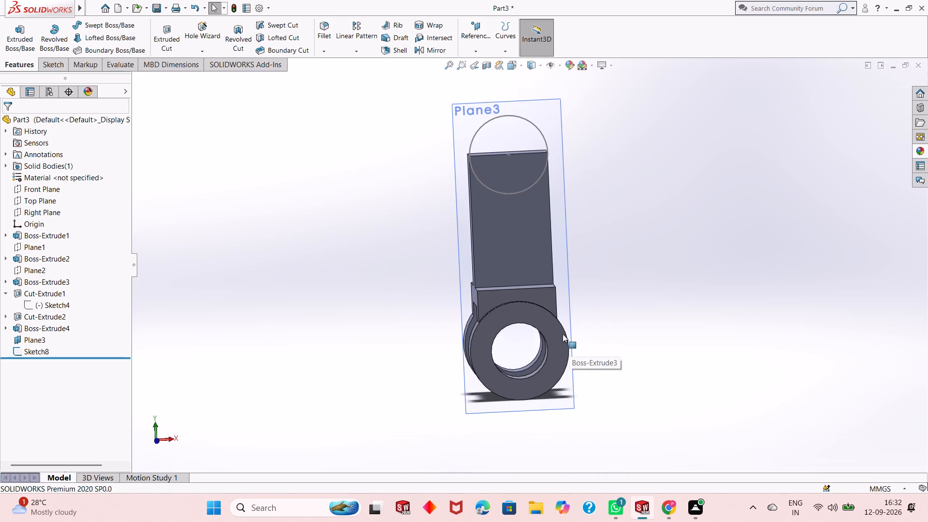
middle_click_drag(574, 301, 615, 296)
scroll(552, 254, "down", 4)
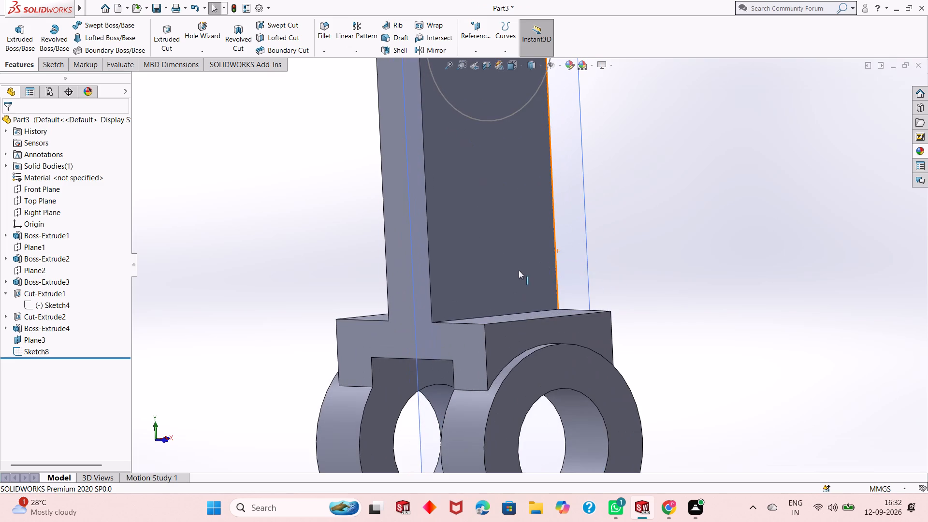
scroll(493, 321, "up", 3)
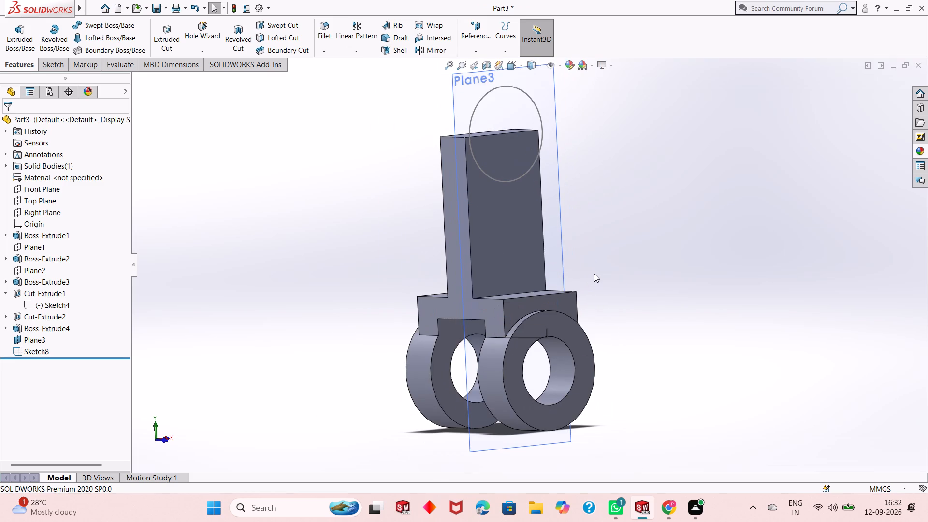
Undo the redrawn side-cut rectangles and their 3 mm dimensions, back to before the side-cut sketch was reopened.
key("ctrl+z")
key("ctrl+z")
key("ctrl+z")
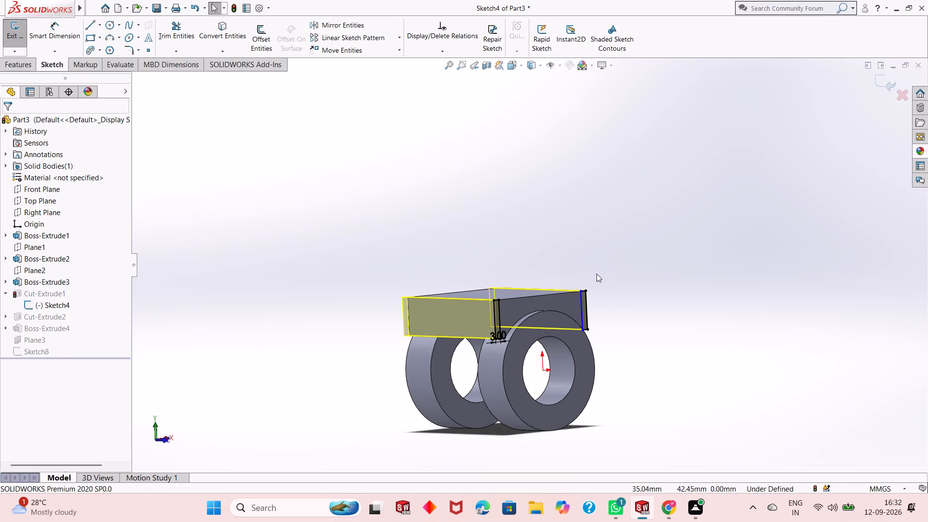
key("ctrl+z")
key("ctrl+z")
key("ctrl+z")
key("ctrl+z")
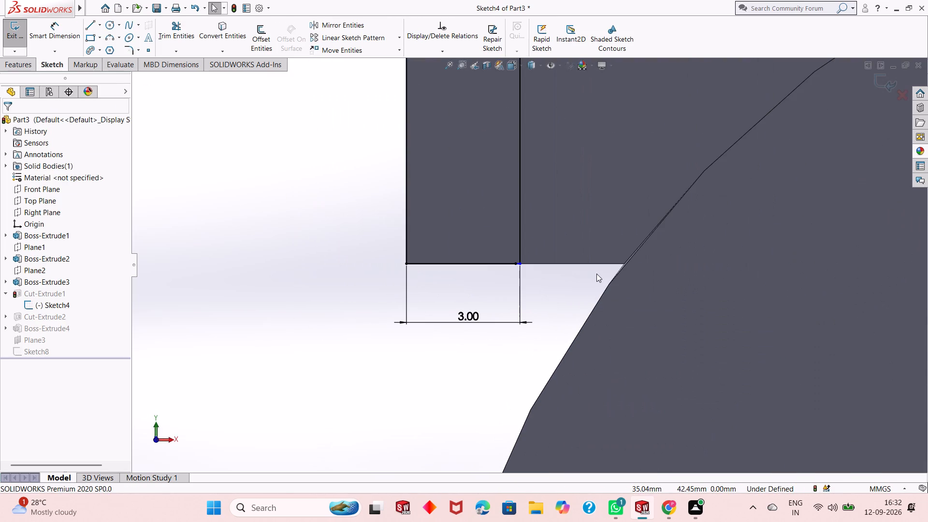
key("ctrl+z")
key("ctrl+z")
key("ctrl+z")
key("ctrl+z")
key("ctrl+z")
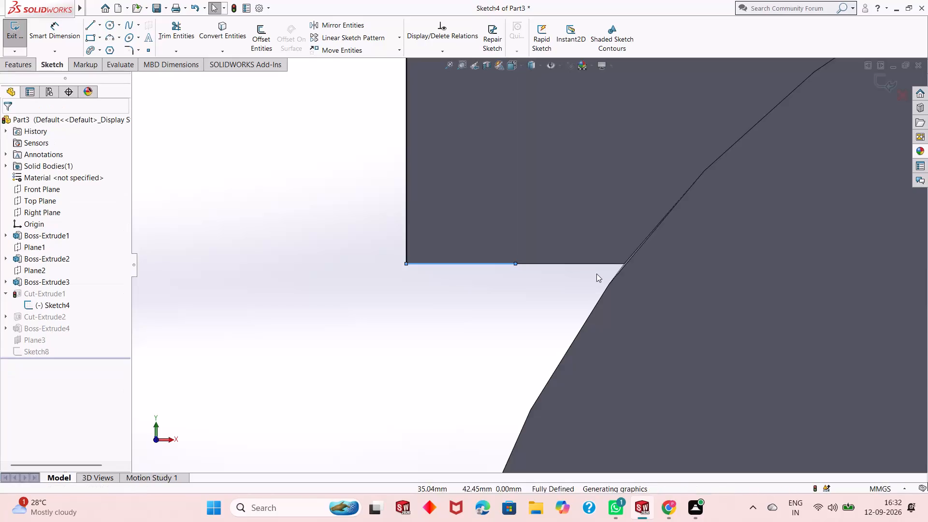
key("ctrl+z")
key("ctrl+z")
key("ctrl+z")
key("ctrl+z")
key("ctrl+z")
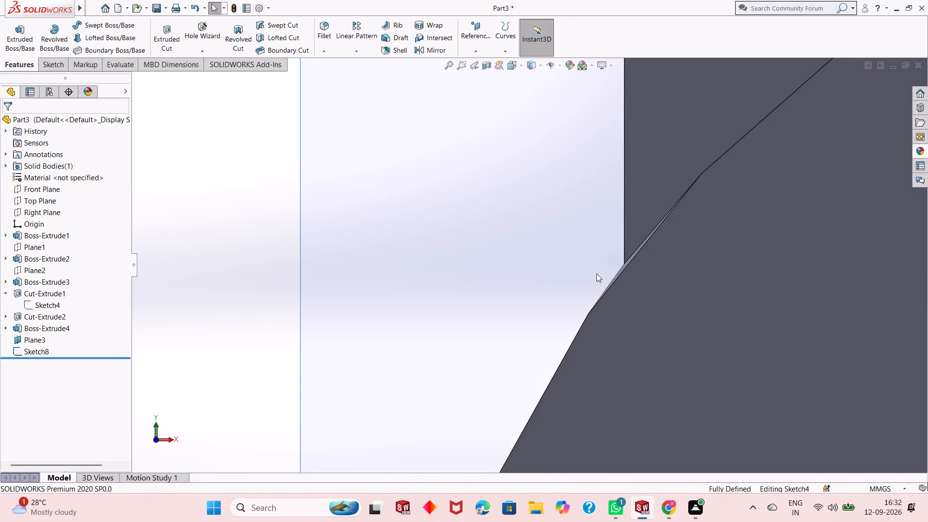
Undo the circle sketch, its reference plane and the upright's extrusion, back to the upright's sketch on the block's top face.
key("ctrl+z")
key("ctrl+z")
key("ctrl+z")
key("ctrl+z")
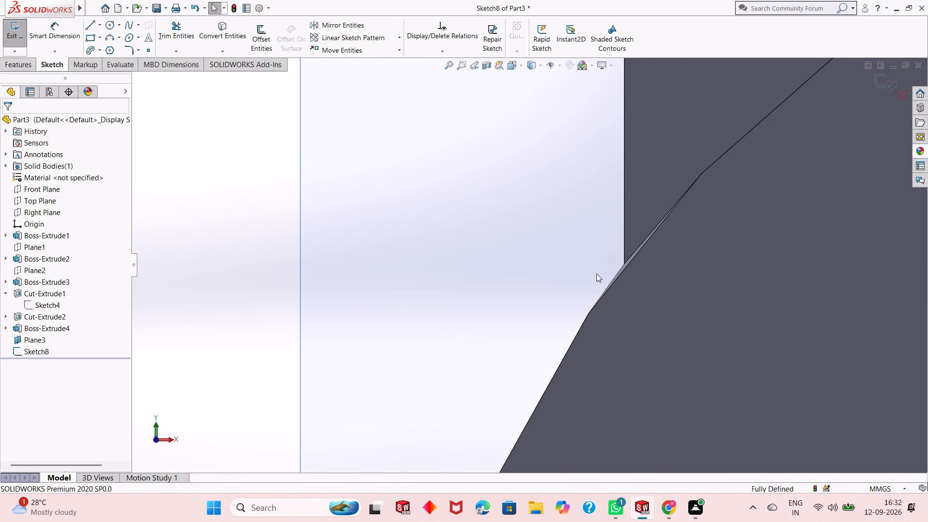
key("ctrl+z")
key("ctrl+z")
key("ctrl+z")
key("ctrl+z")
key("ctrl+z")
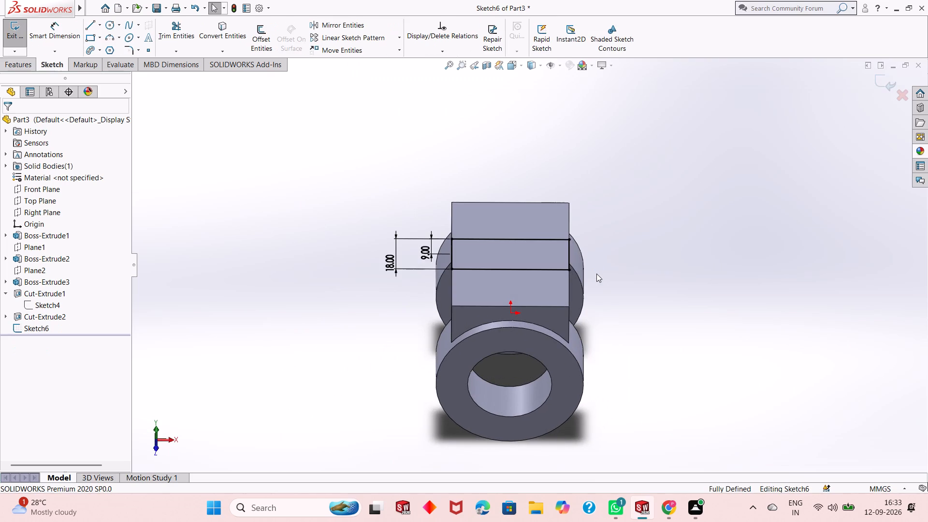
Undo the upright's rectangle sketch and the block's slot cut, back to the 34 mm wide slot profile sketch.
key("ctrl+z")
key("ctrl+z")
key("ctrl+z")
key("ctrl+z")
key("ctrl+z")
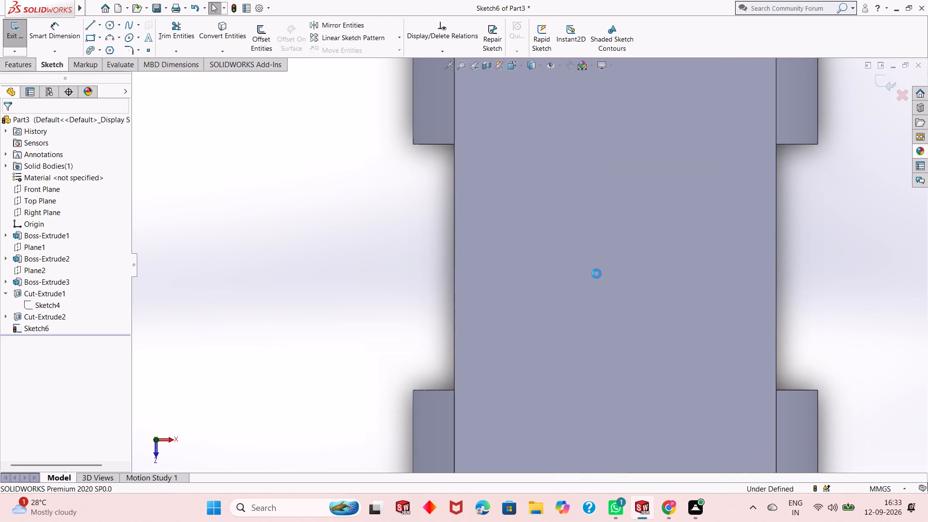
key("ctrl+z")
key("ctrl+z")
key("ctrl+z")
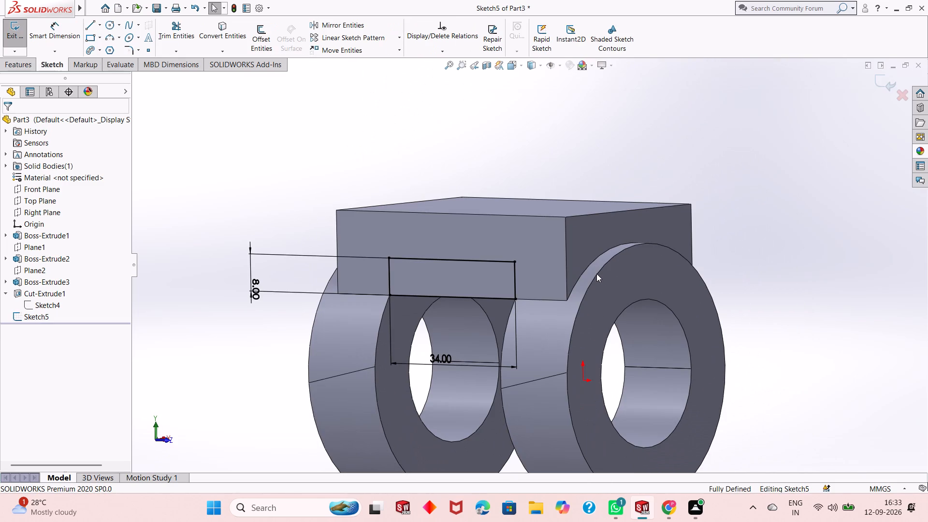
Undo the slot profile's dimensions, rectangle and sketch, back to the block with only its side cuts.
key("ctrl+z")
key("ctrl+z")
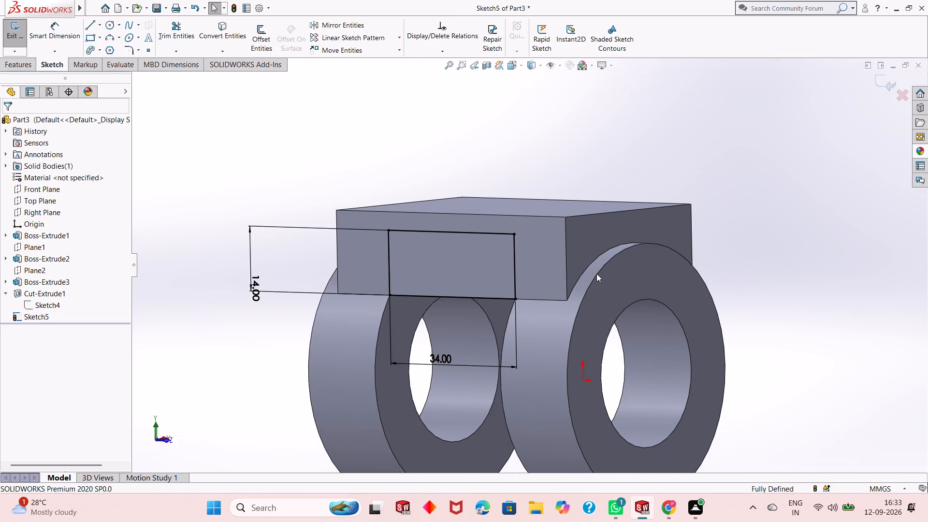
key("ctrl+z")
key("ctrl+z")
key("ctrl+z")
key("ctrl+z")
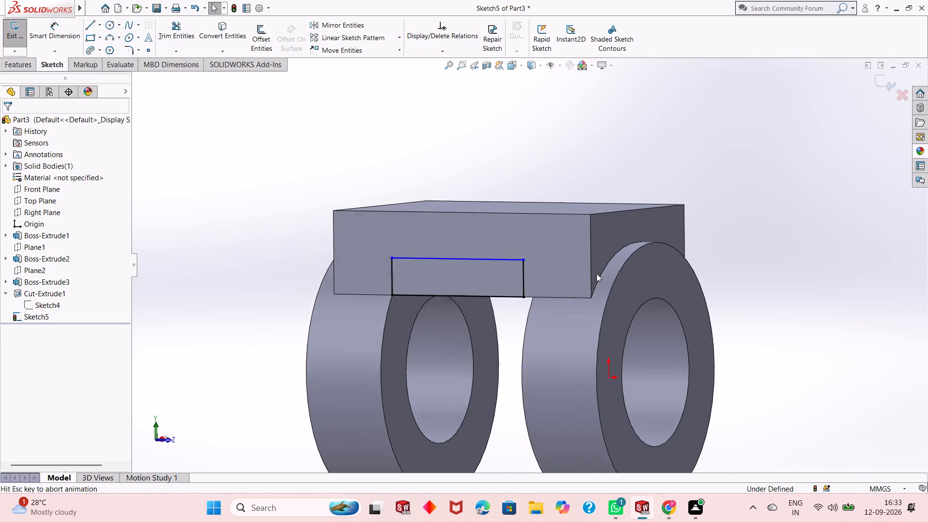
key("ctrl+z")
key("ctrl+z")
key("ctrl+z")
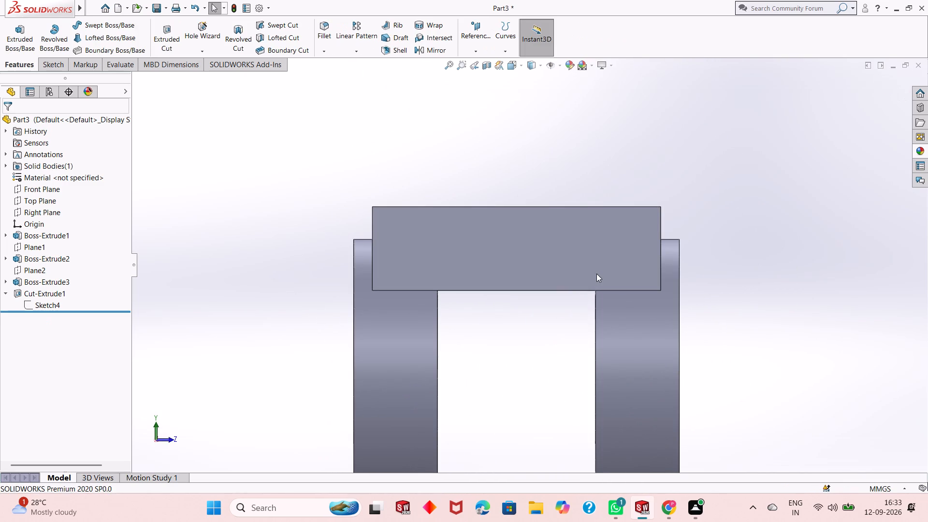
Undo the side-cut extrusion to return to editing the original sketch with its two side rectangles.
key("ctrl+z")
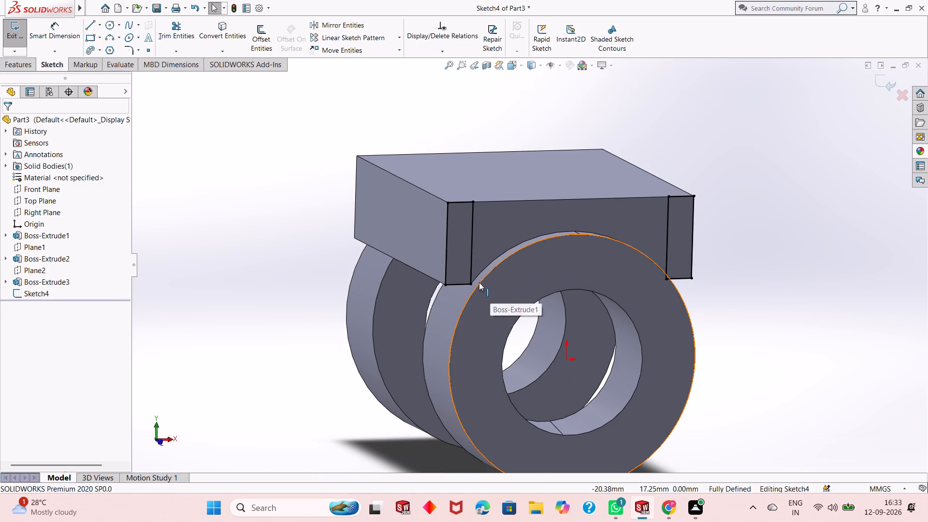
left_click(52, 35)
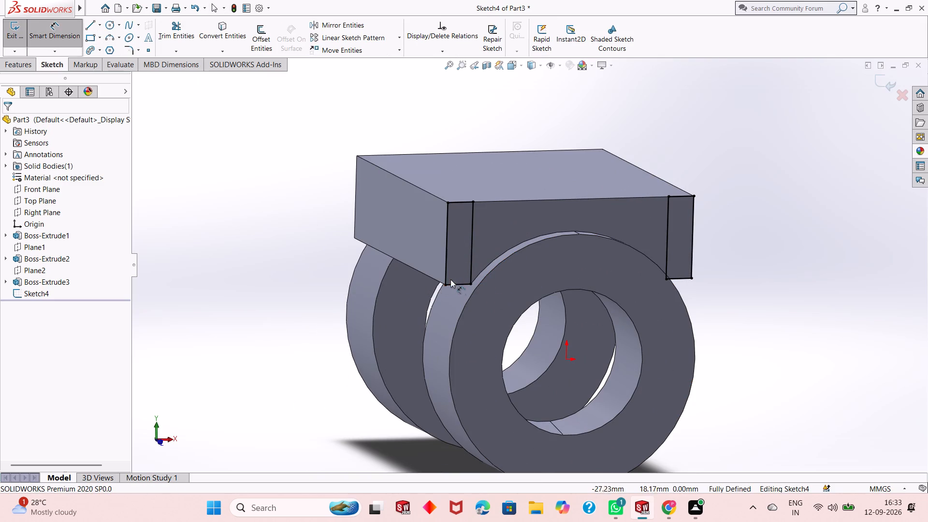
key("ctrl+z")
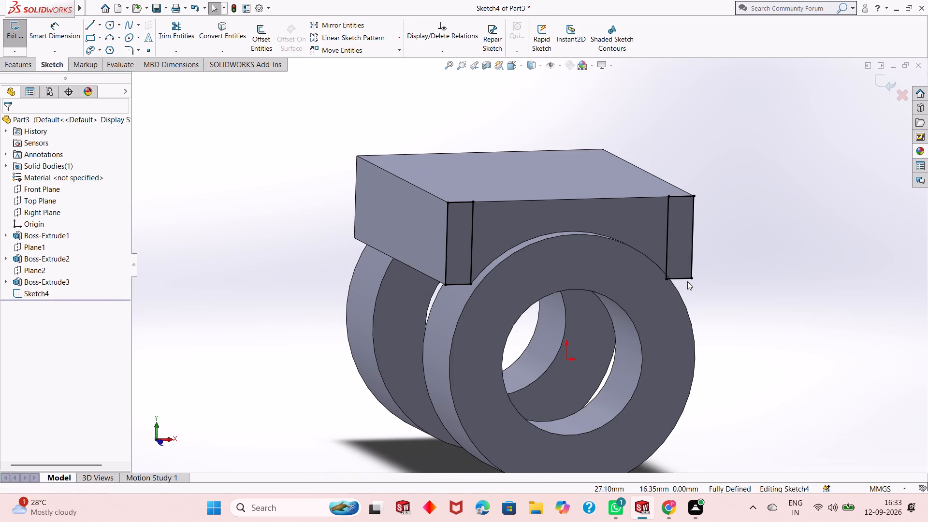
Undo the right side rectangle's lines on the block's front face, back to only the left rectangle.
key("ctrl+z")
key("ctrl+z")
key("ctrl+z")
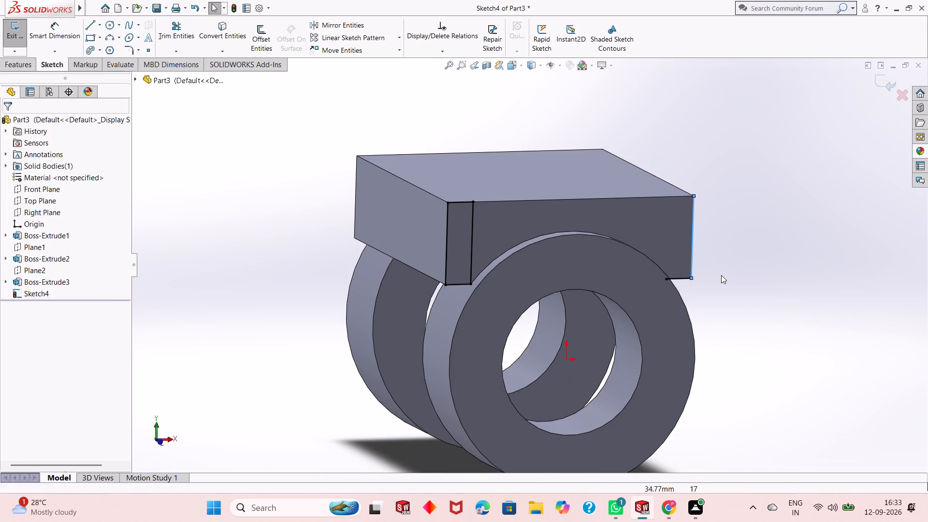
key("ctrl+z")
key("ctrl+z")
key("ctrl+z")
key("ctrl+z")
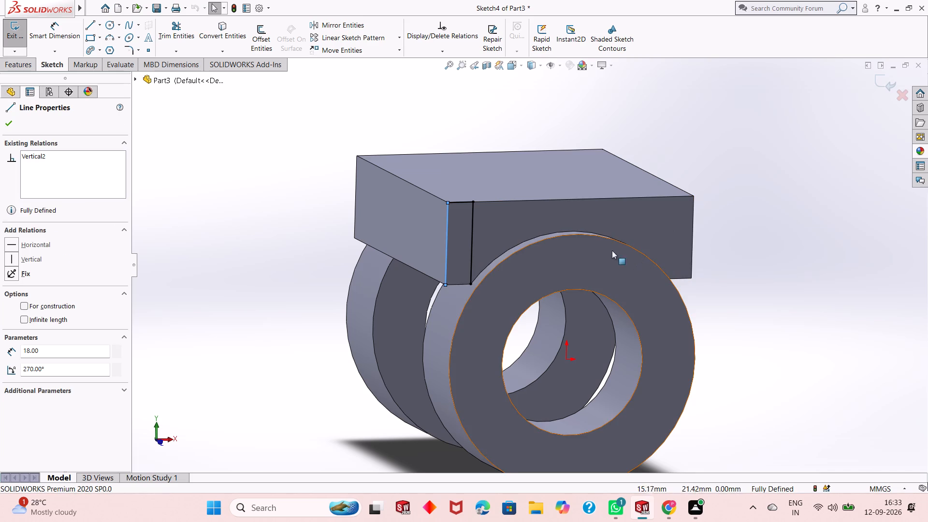
key("ctrl+z")
key("ctrl+z")
key("ctrl+z")
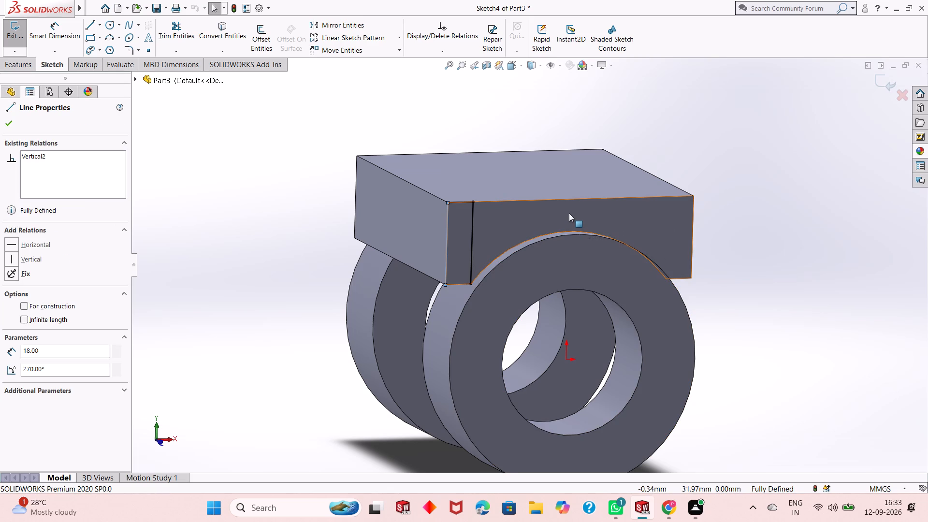
key("Escape")
key("Escape")
key("Escape")
scroll(548, 232, "down", 1)
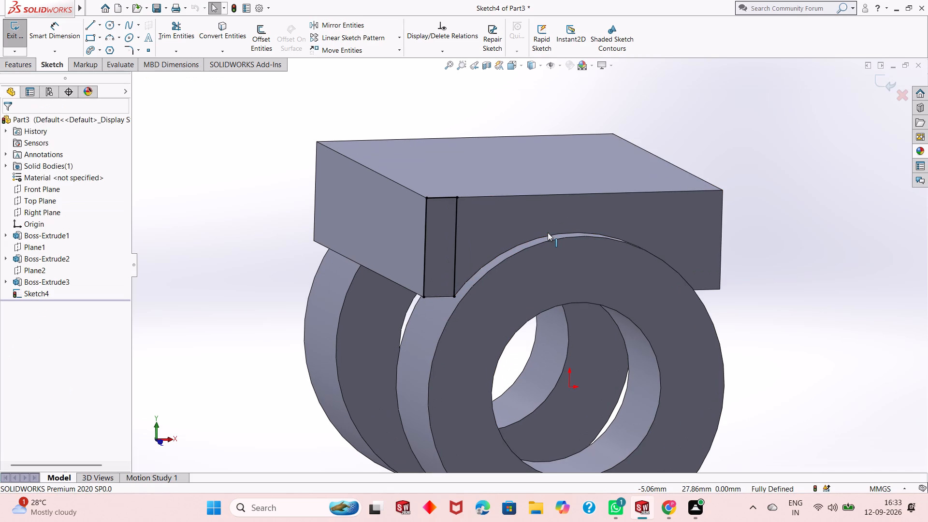
key("ctrl+z")
key("ctrl+z")
key("ctrl+z")
Delete the left rectangle's top, bottom and inner lines, keeping only the vertical line on the block's edge.
left_click(458, 243)
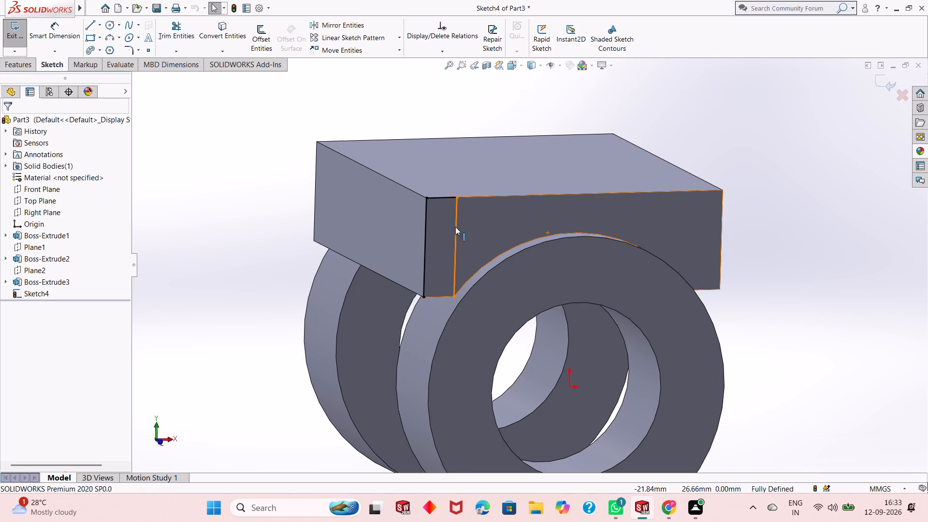
left_click(443, 200, "ctrl")
left_click(439, 298, "ctrl")
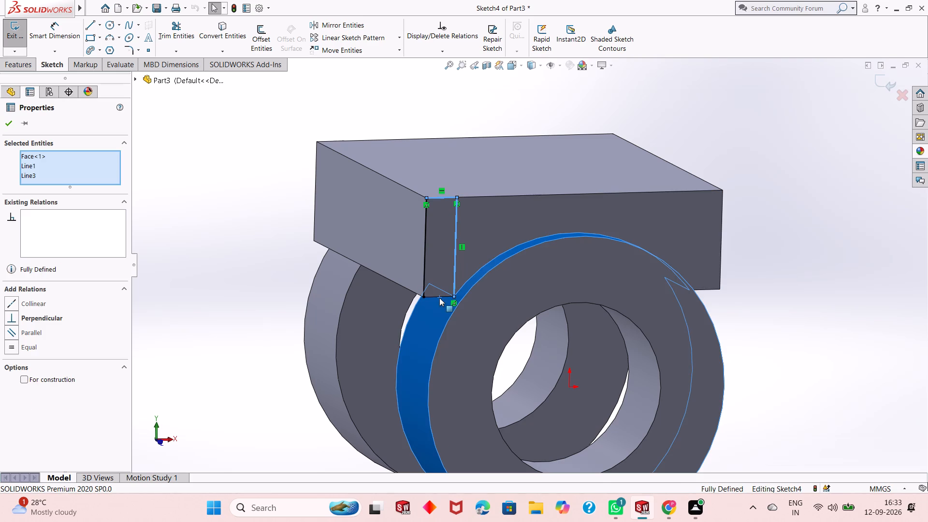
key("Escape")
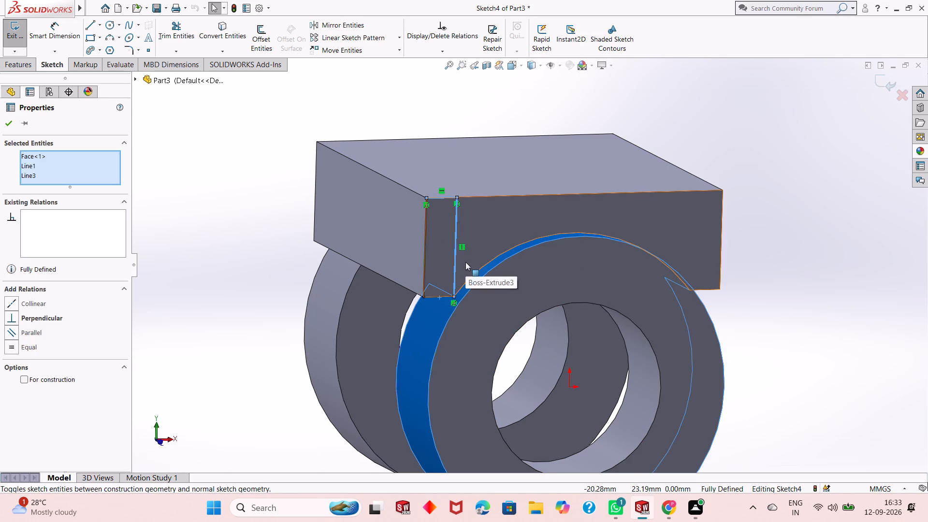
key("Delete")
key("Escape")
key("Escape")
key("Escape")
scroll(482, 264, "down", 3)
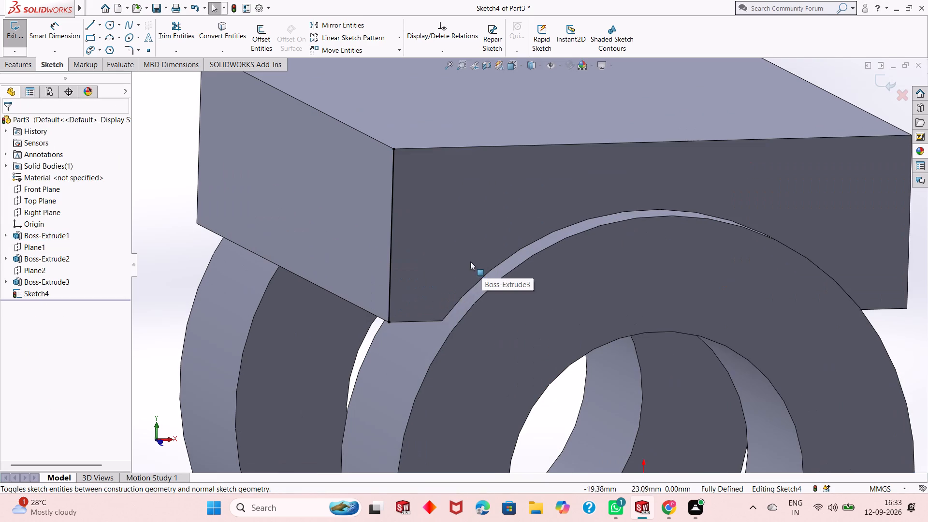
Draw a 3 mm horizontal line inward from the lower end of the left vertical line on the block's face.
middle_click_drag(449, 267, 435, 257)
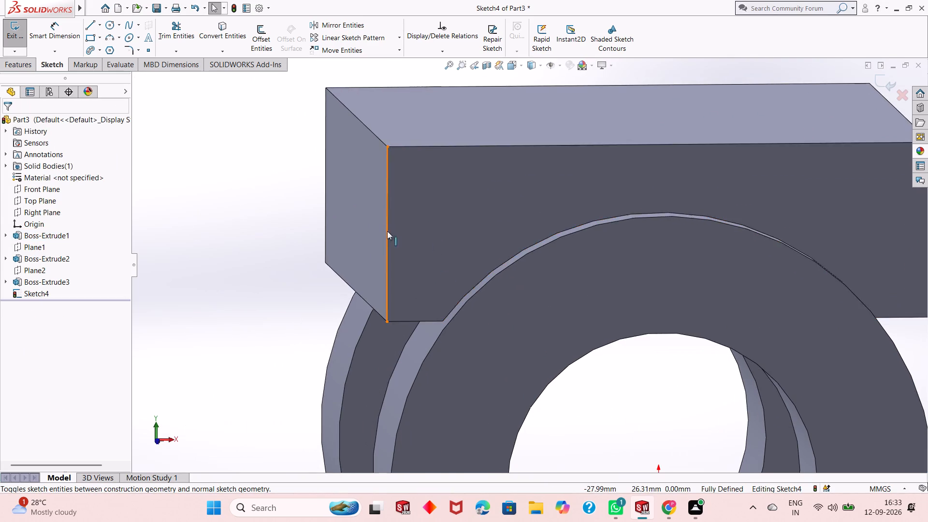
scroll(388, 232, "up", 4)
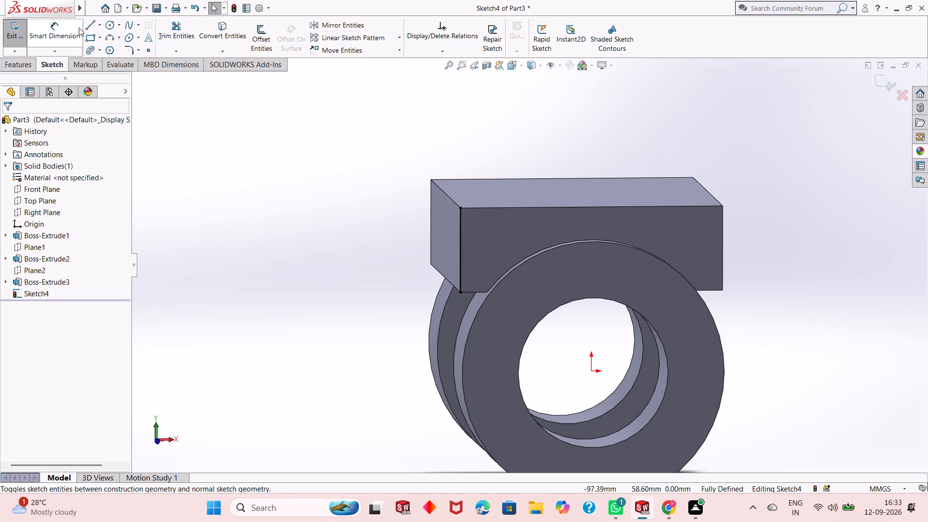
left_click(89, 27)
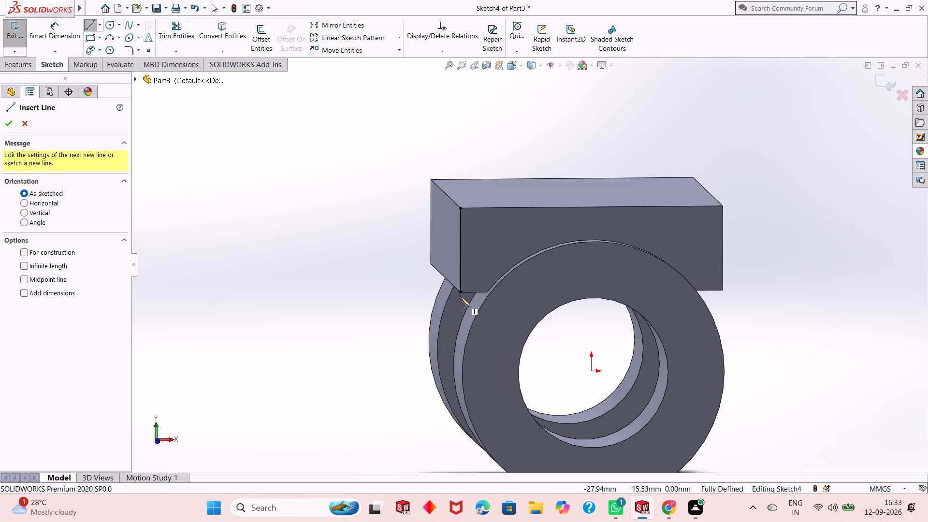
left_click(461, 293)
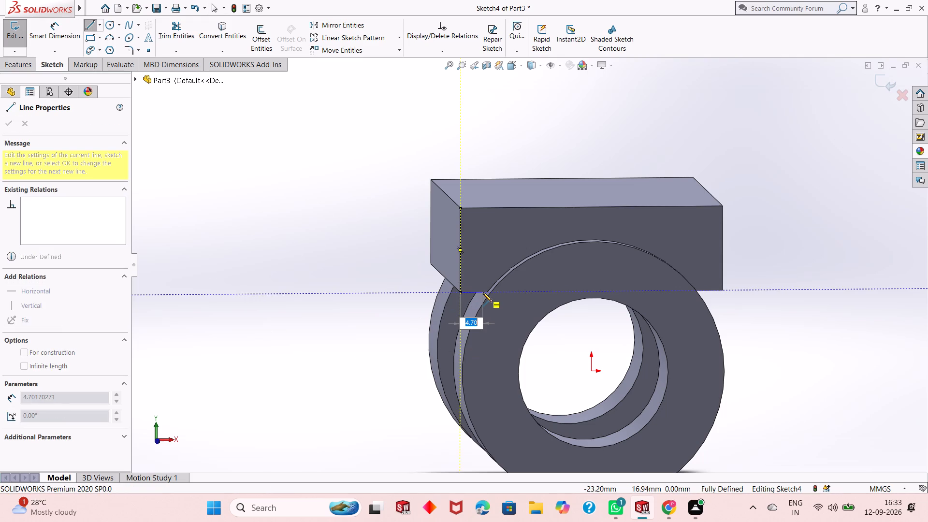
key("3")
key("Return")
scroll(483, 292, "down", 2)
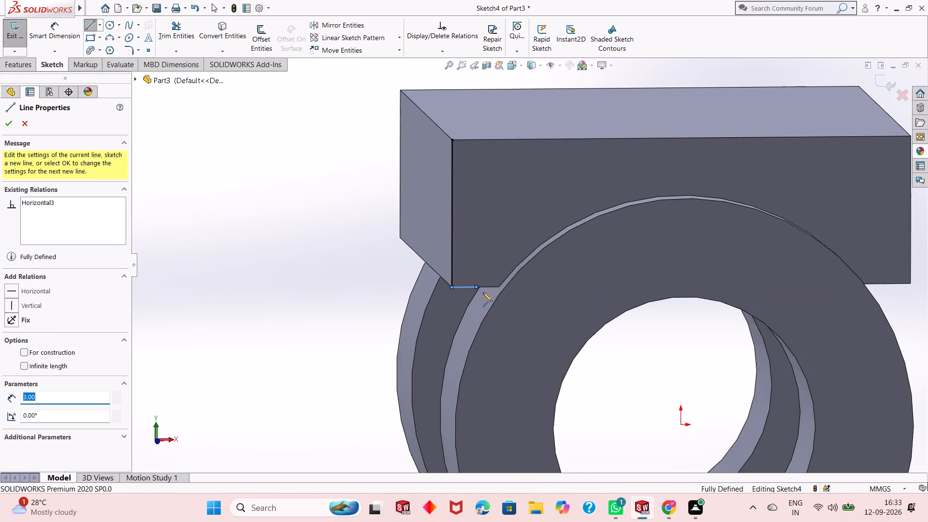
scroll(483, 292, "down", 3)
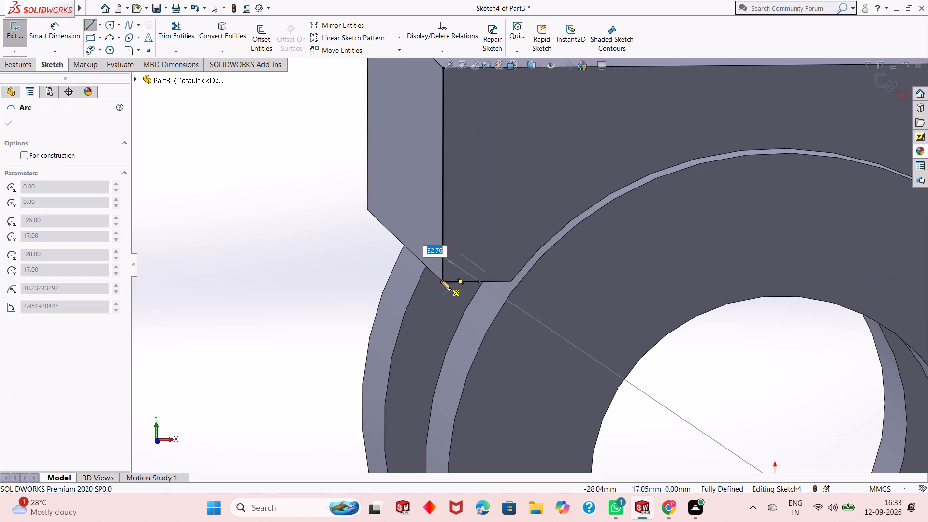
key("Escape")
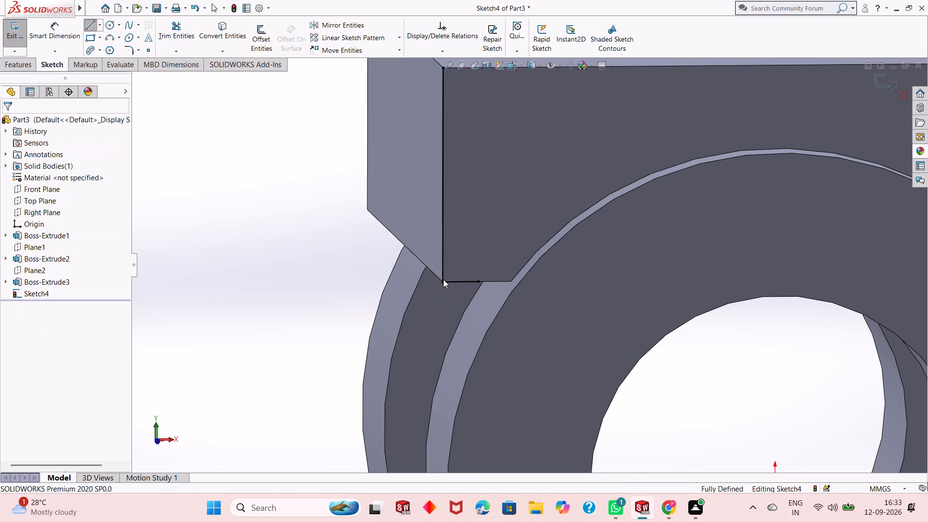
key("Escape")
key("Escape")
key("Escape")
Close the left rectangle with an 18 mm vertical line up to the block's top edge and a 3 mm top line.
left_click(87, 27)
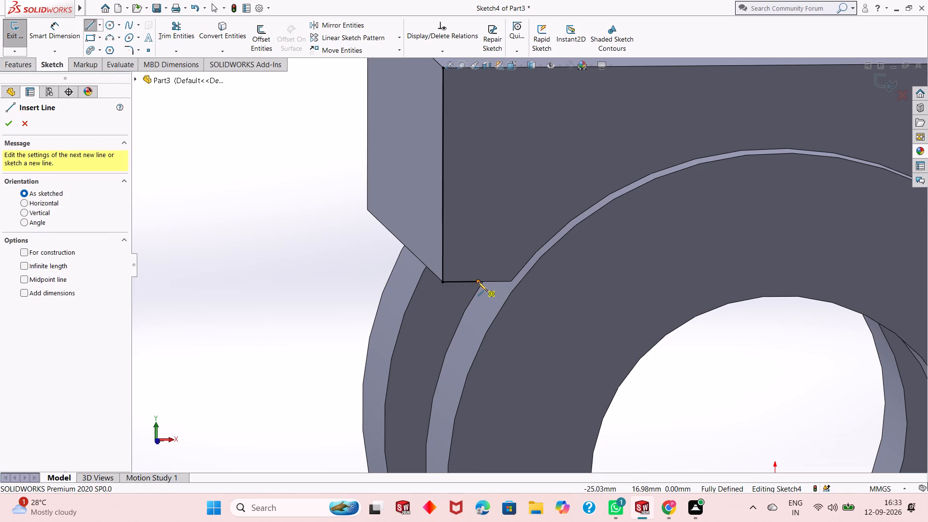
left_click(478, 282)
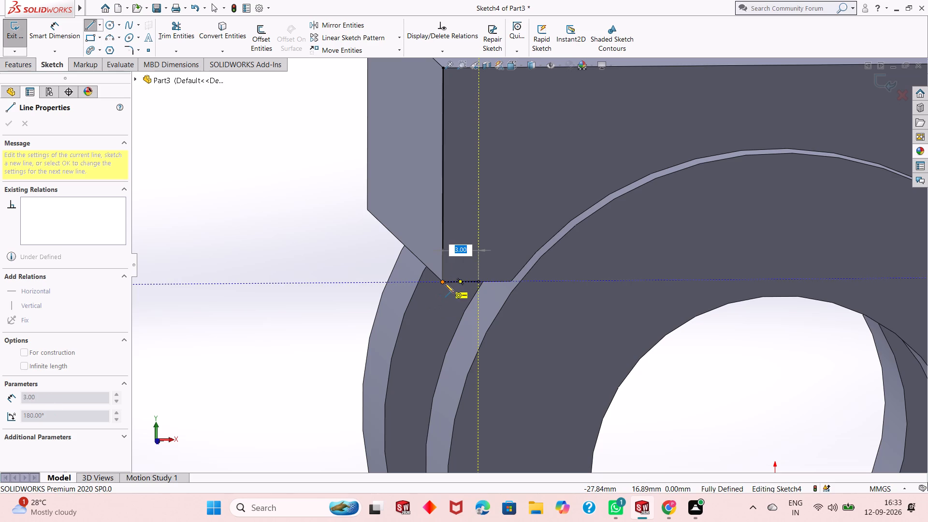
scroll(477, 230, "down", 3)
scroll(477, 230, "up", 6)
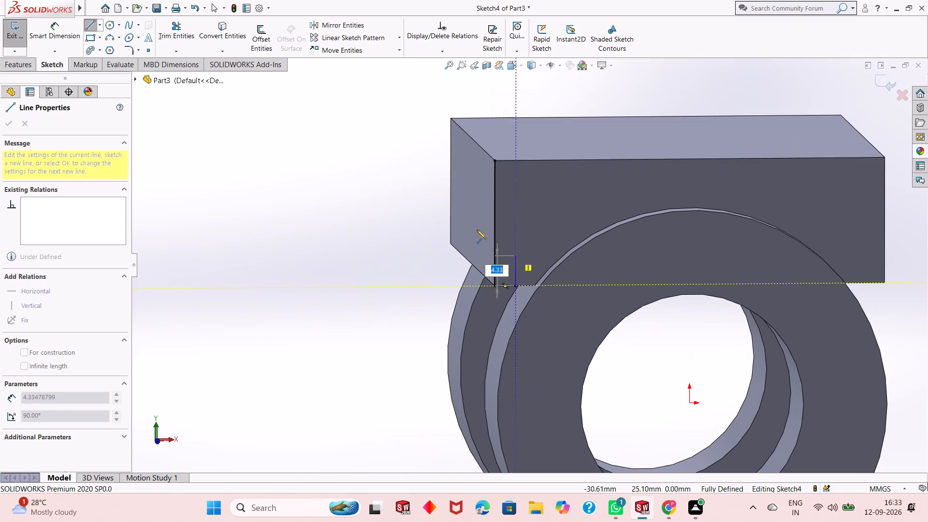
left_click(517, 160)
left_click(497, 160)
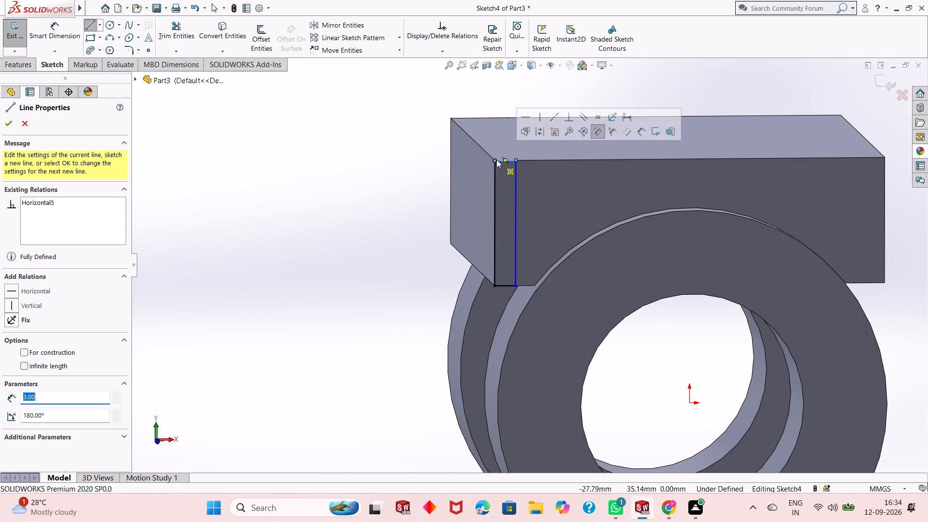
key("Escape")
scroll(442, 227, "up", 5)
key("Escape")
key("Escape")
scroll(707, 246, "down", 2)
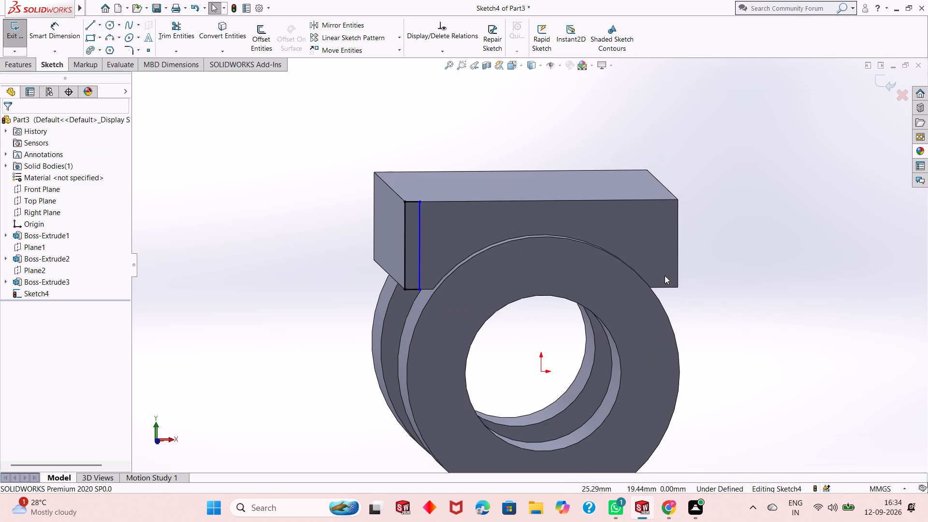
Draw an 18 mm vertical line along the right edge of the block's front face, from upper to lower corner.
left_click(87, 25)
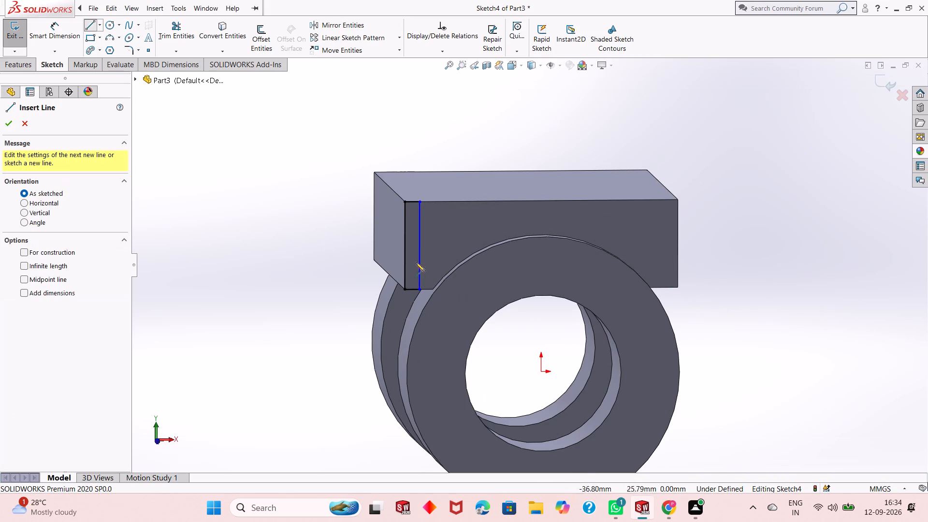
left_click(677, 198)
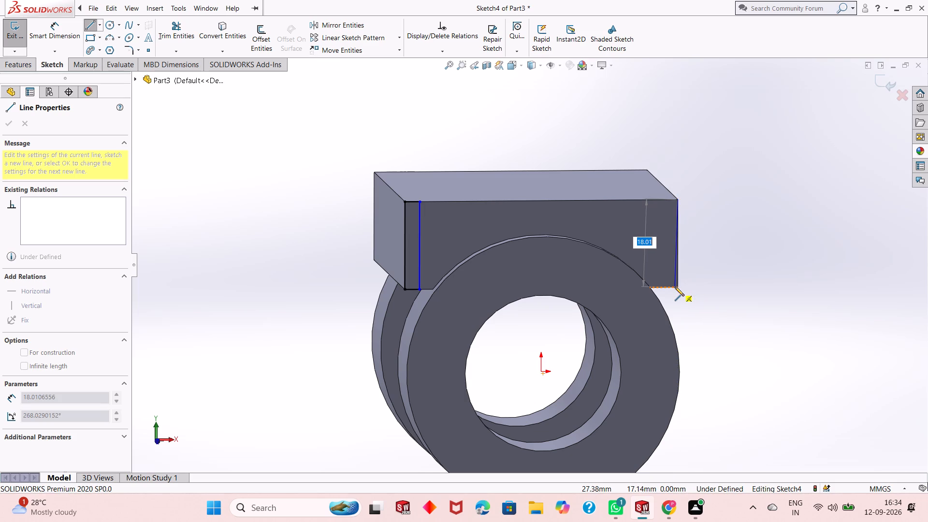
left_click(680, 287)
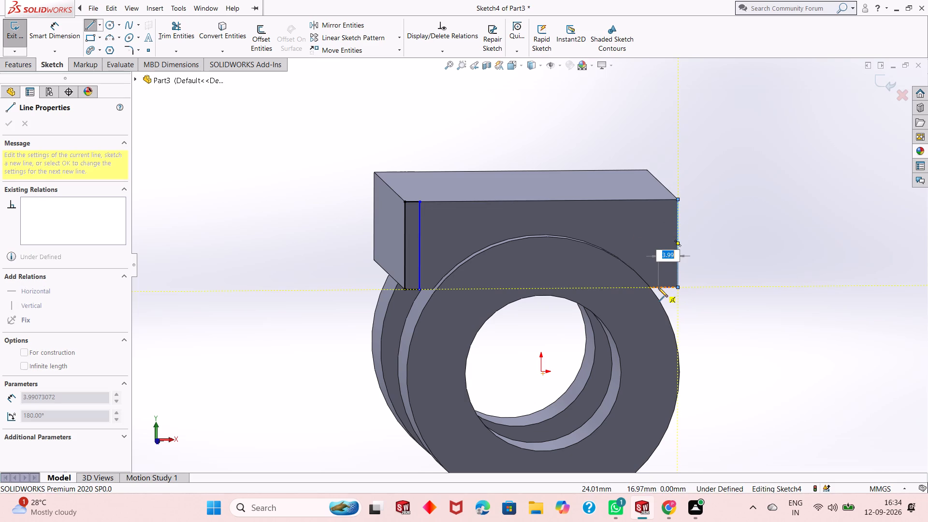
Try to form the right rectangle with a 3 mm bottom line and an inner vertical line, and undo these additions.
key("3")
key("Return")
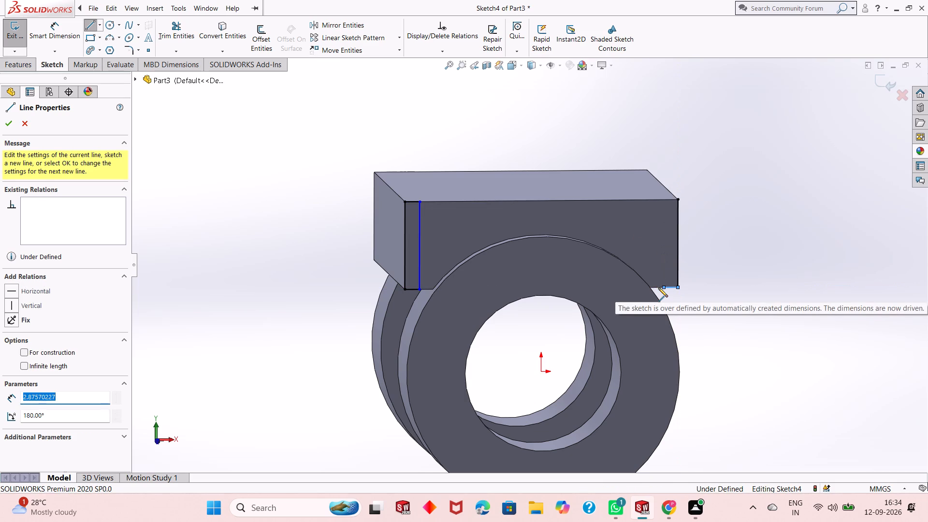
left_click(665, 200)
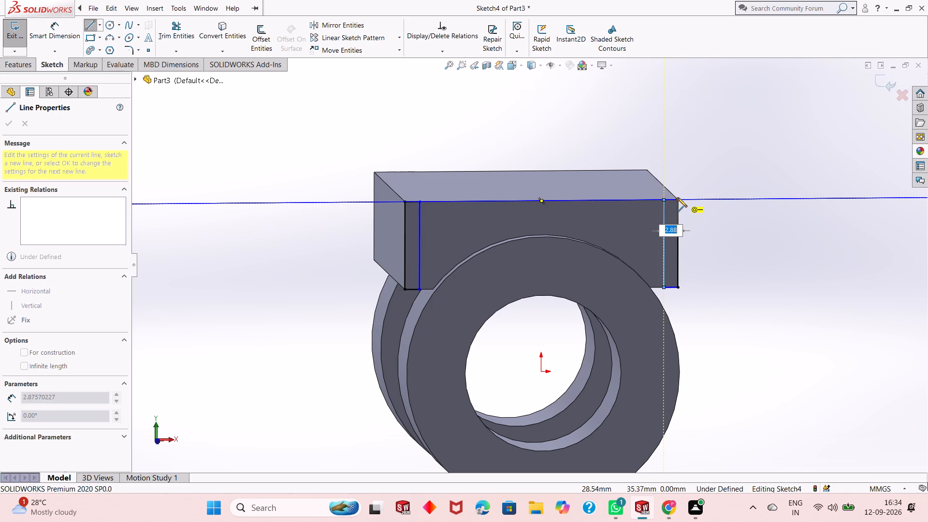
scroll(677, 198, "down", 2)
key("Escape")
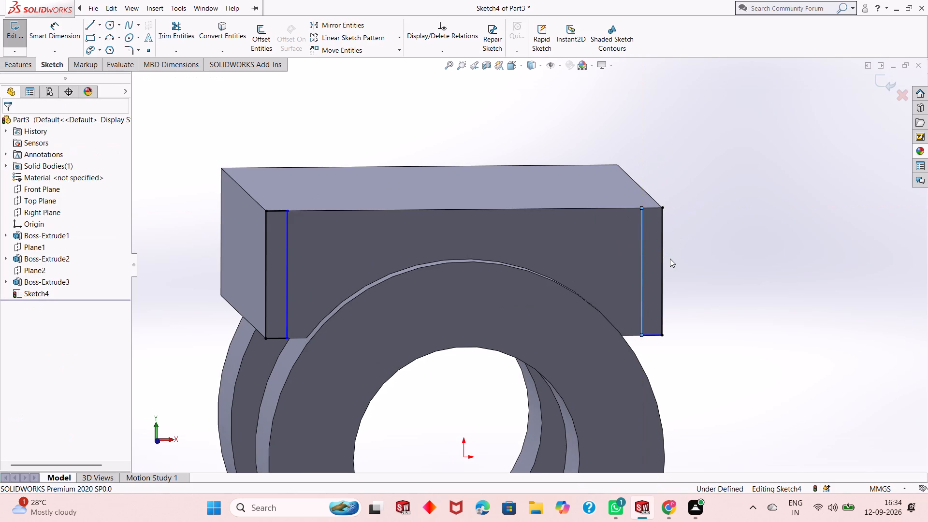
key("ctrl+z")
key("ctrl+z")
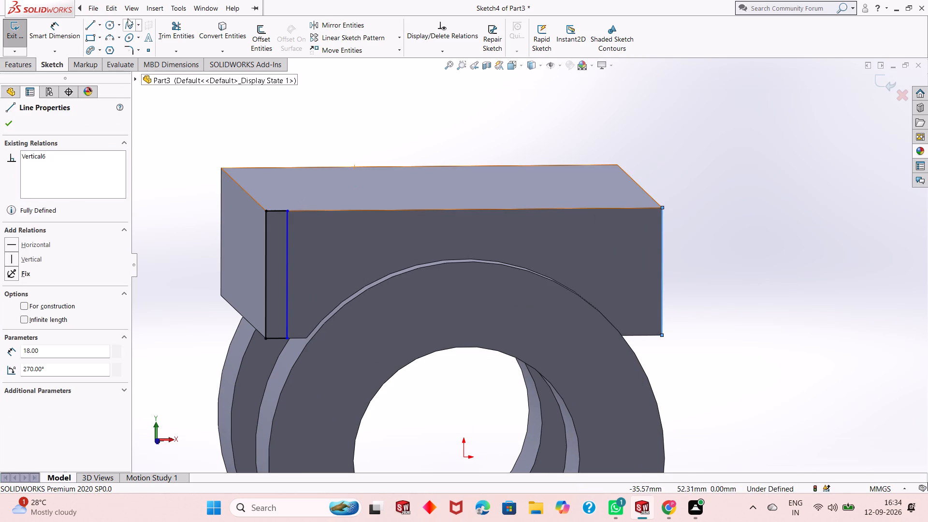
Dimension the left rectangle's bottom line, placing the dimension just below it.
left_click(58, 39)
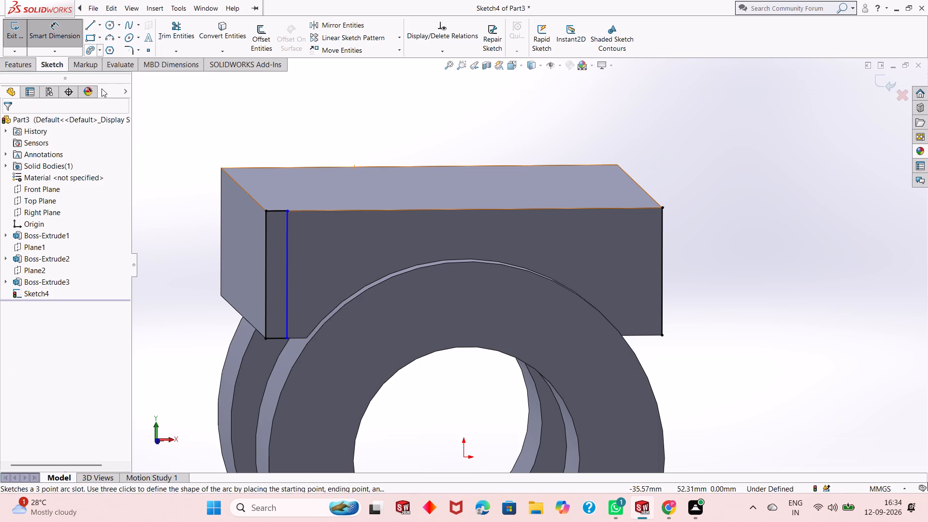
left_click(274, 338)
left_click(268, 358)
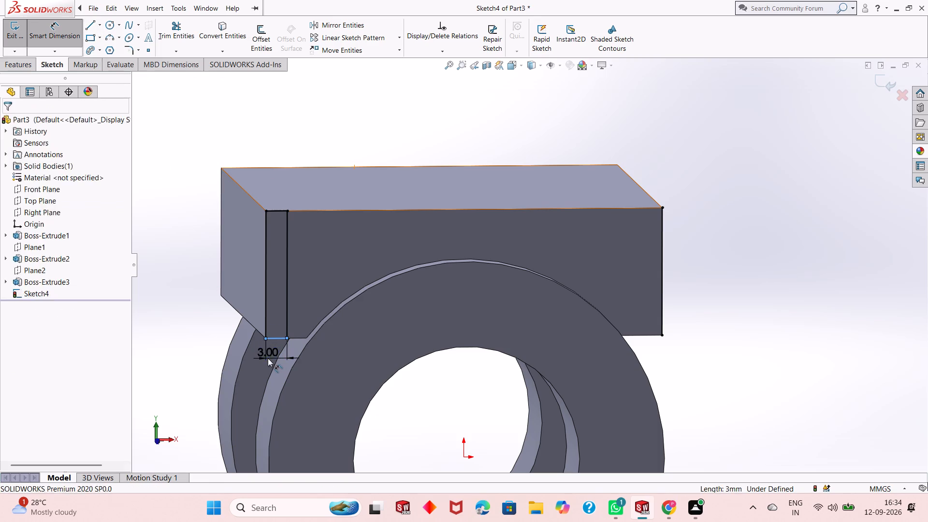
left_click(230, 342)
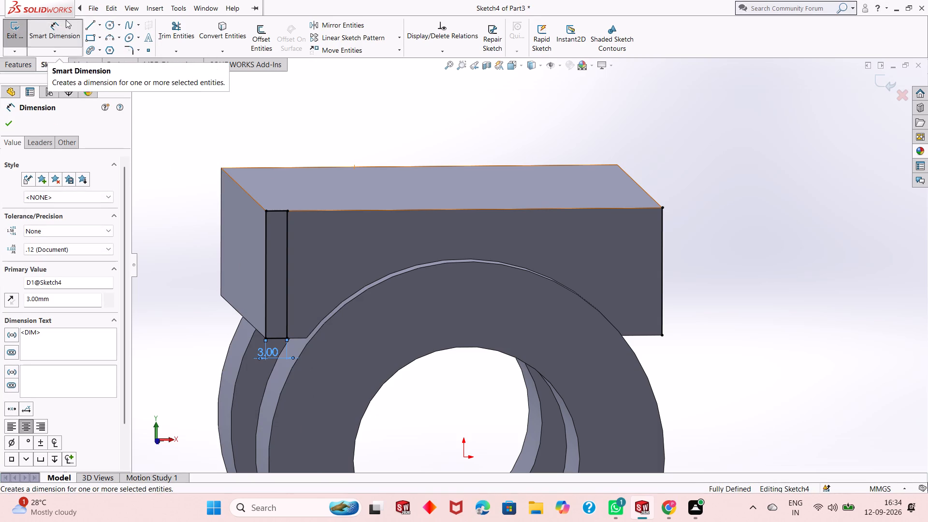
Draw a 3 mm horizontal line inward from the lower end of the right vertical line on the block's face.
left_click(91, 24)
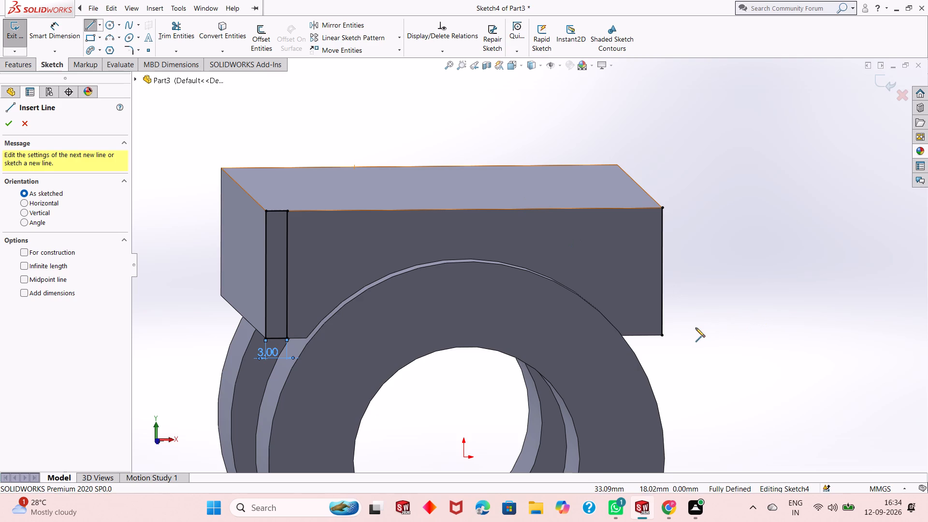
left_click(662, 336)
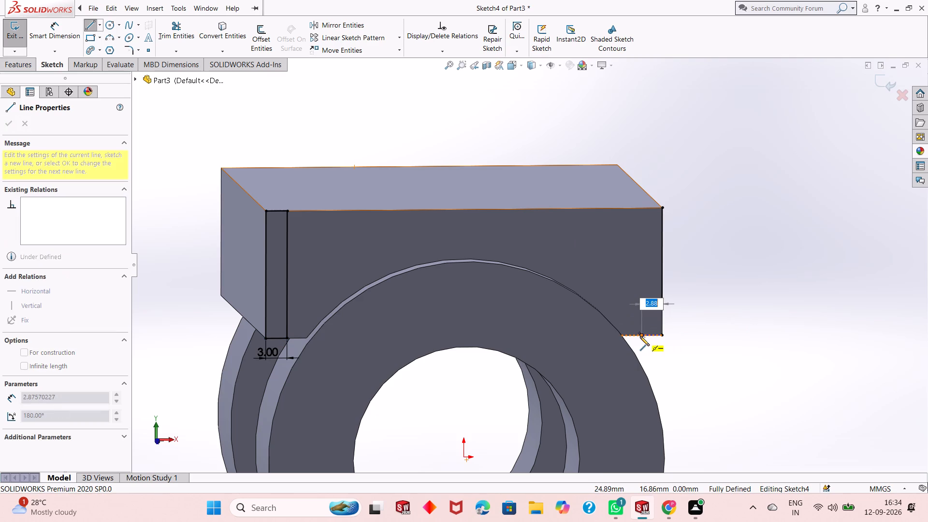
key("3")
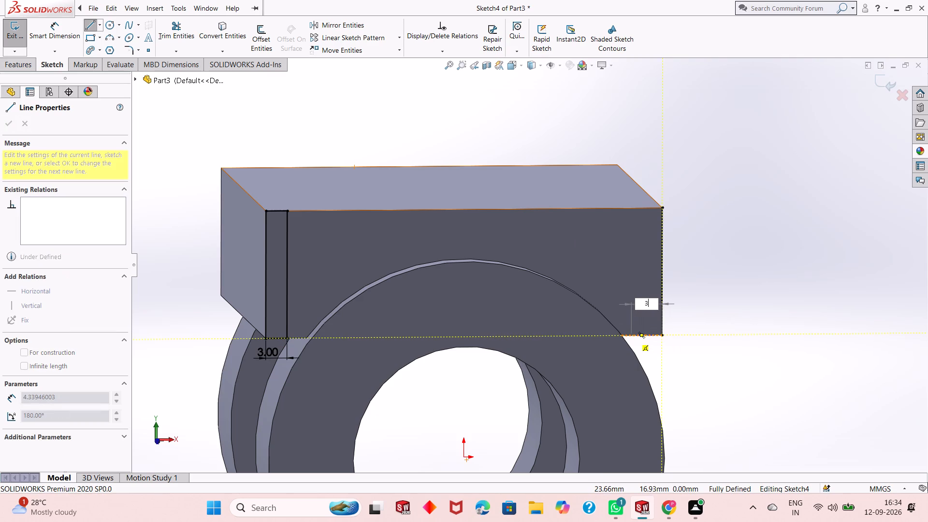
key("Return")
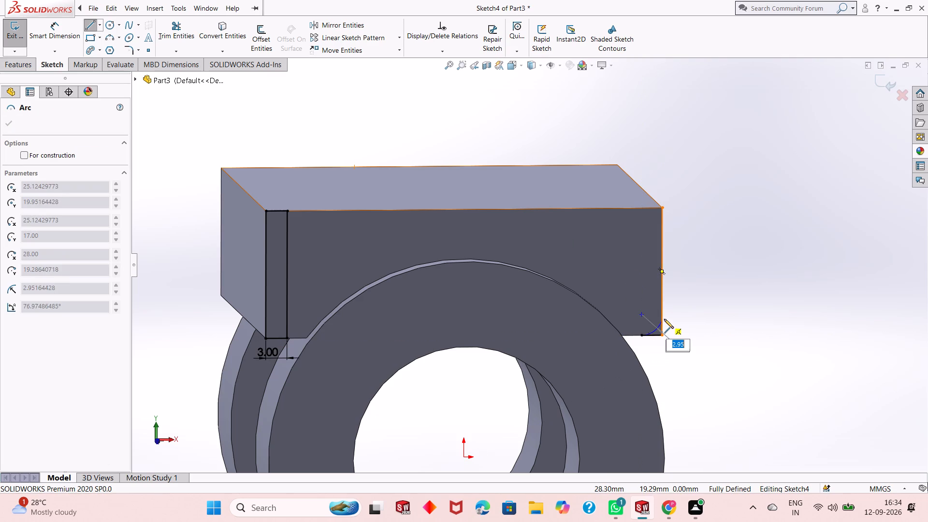
key("Escape")
key("Escape")
key("Escape")
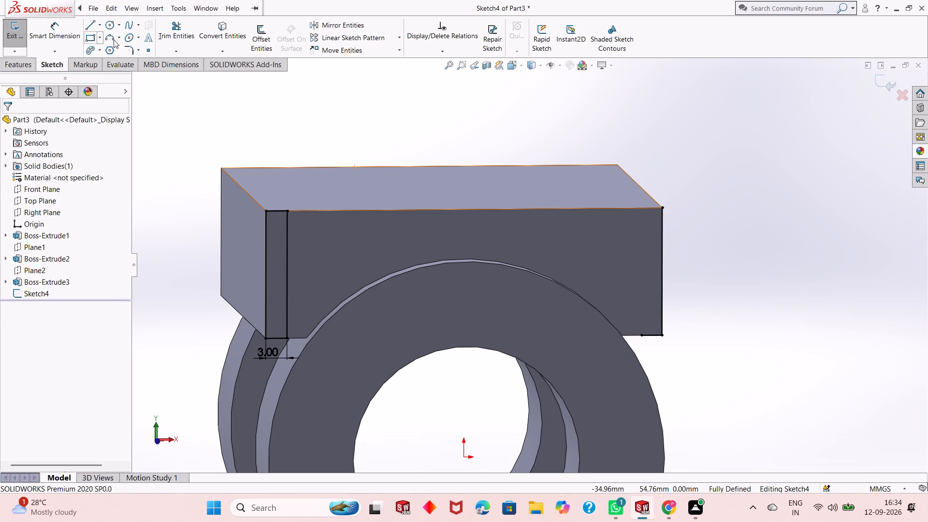
Close the right rectangle with a 0.12 mm inward bottom segment, an inner vertical line and a top line to the block's corner.
left_click(94, 27)
scroll(639, 315, "down", 4)
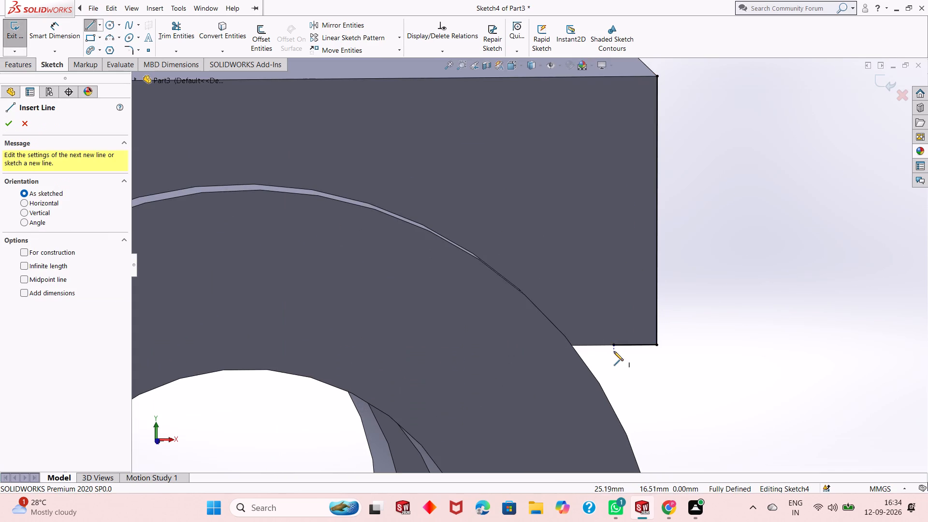
left_click(613, 346)
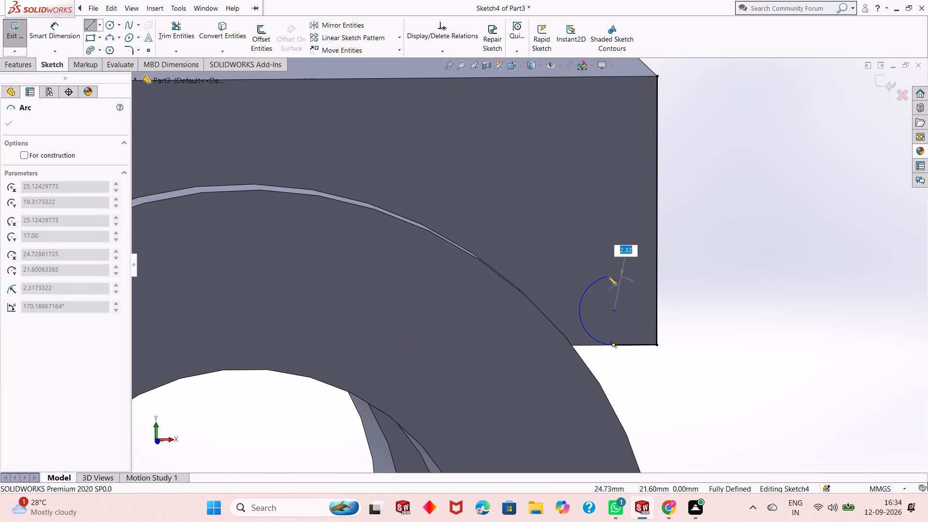
key("Escape")
key("l")
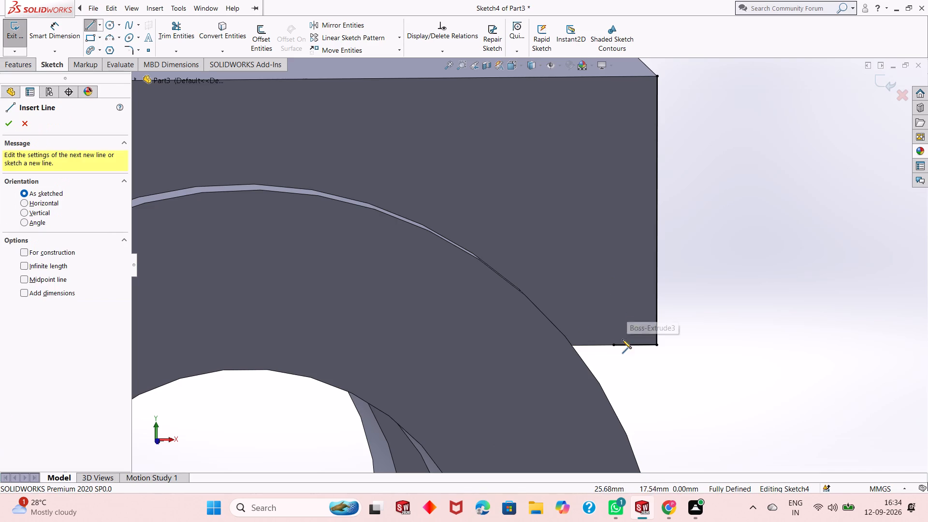
left_click(612, 346)
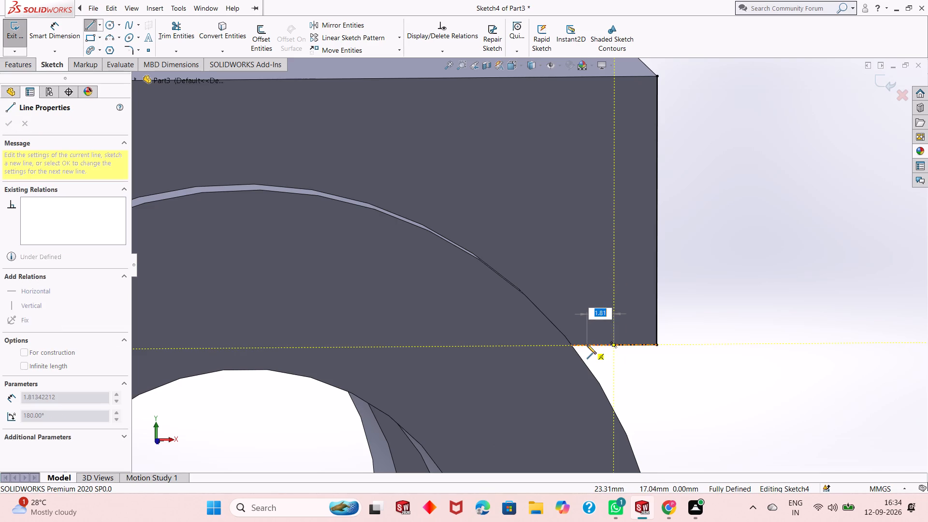
type("0.12")
key("Return")
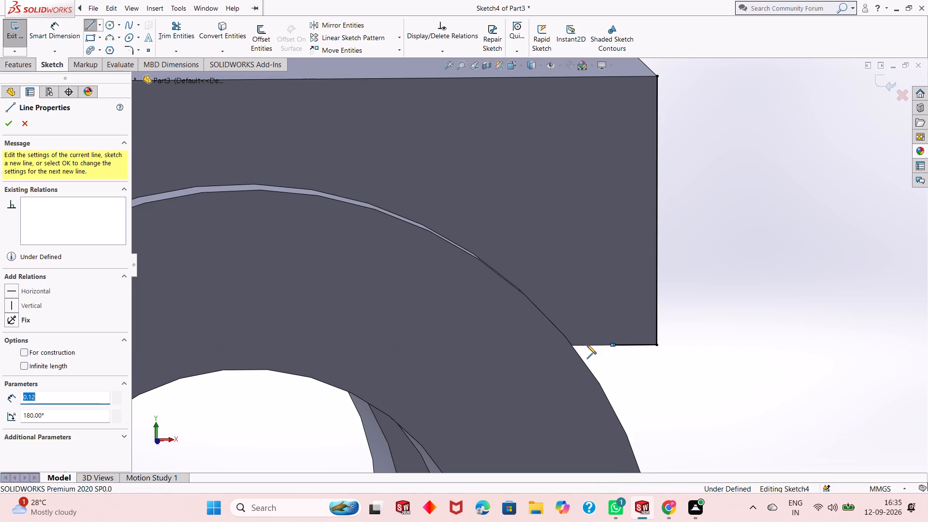
left_click(611, 75)
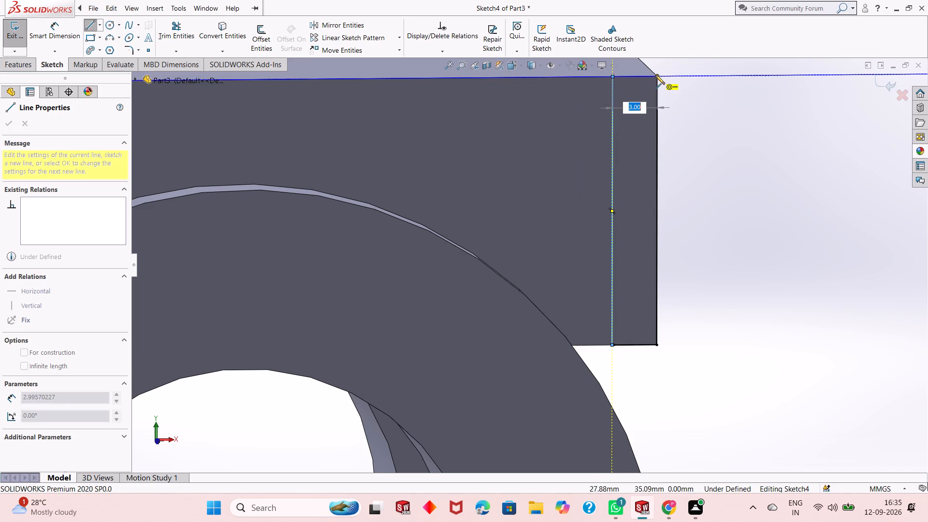
left_click(656, 75)
key("Escape")
key("Escape")
Dimension the right rectangle's top line, placing the dimension above the block.
scroll(585, 177, "up", 4)
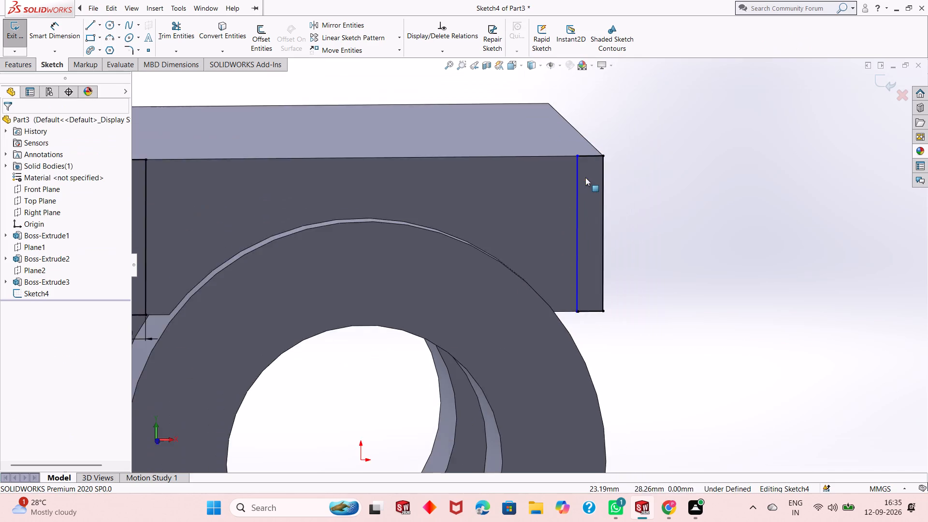
scroll(585, 177, "up", 3)
scroll(454, 259, "down", 2)
left_click(36, 36)
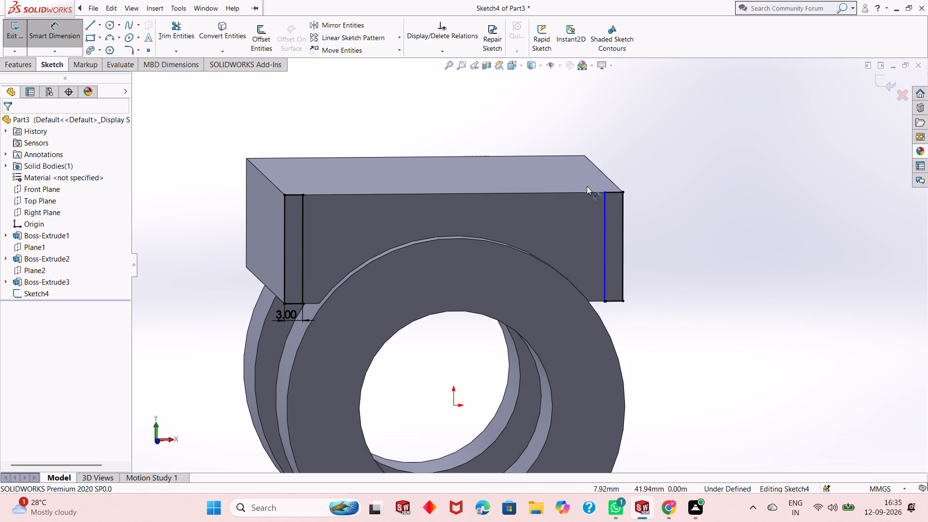
left_click(612, 191)
left_click(612, 142)
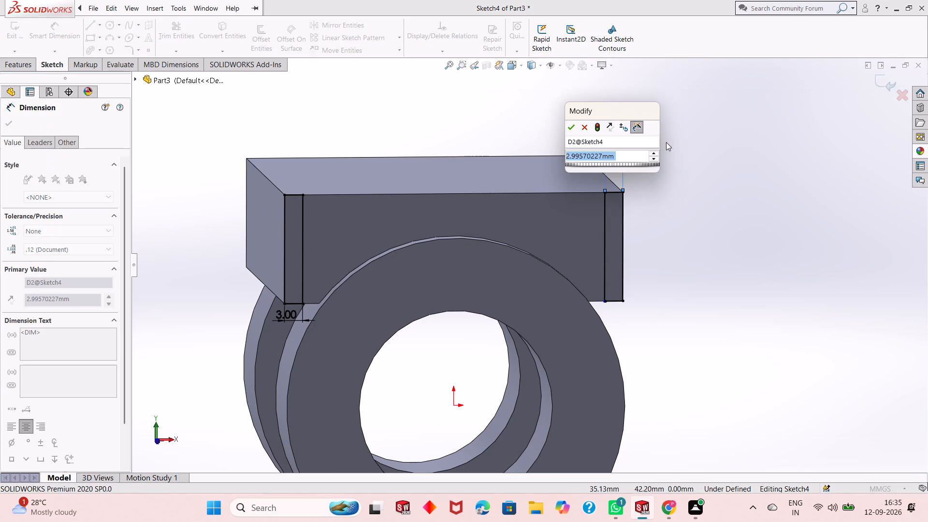
left_click(571, 128)
Dimension the right rectangle's width between its two lower corners, placing the dimension just below it.
scroll(606, 320, "down", 9)
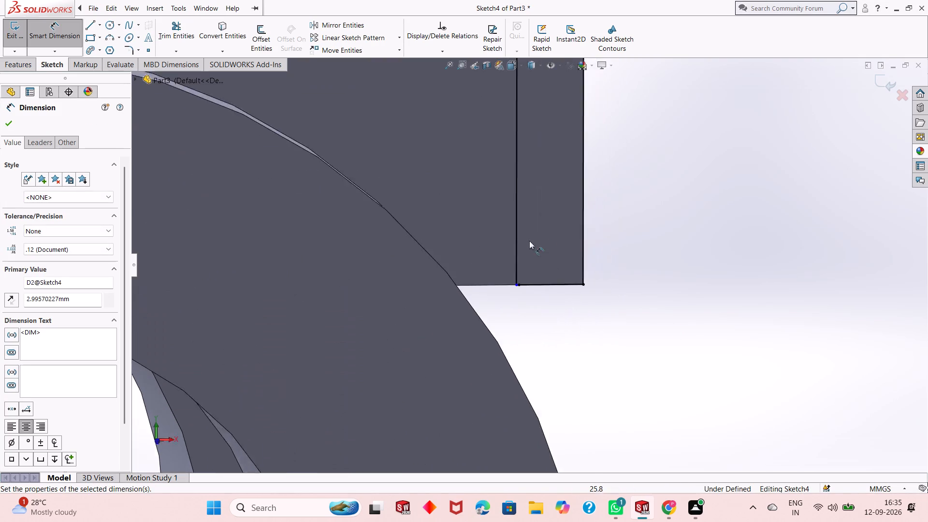
scroll(529, 241, "down", 10)
scroll(444, 441, "up", 3)
scroll(492, 394, "down", 4)
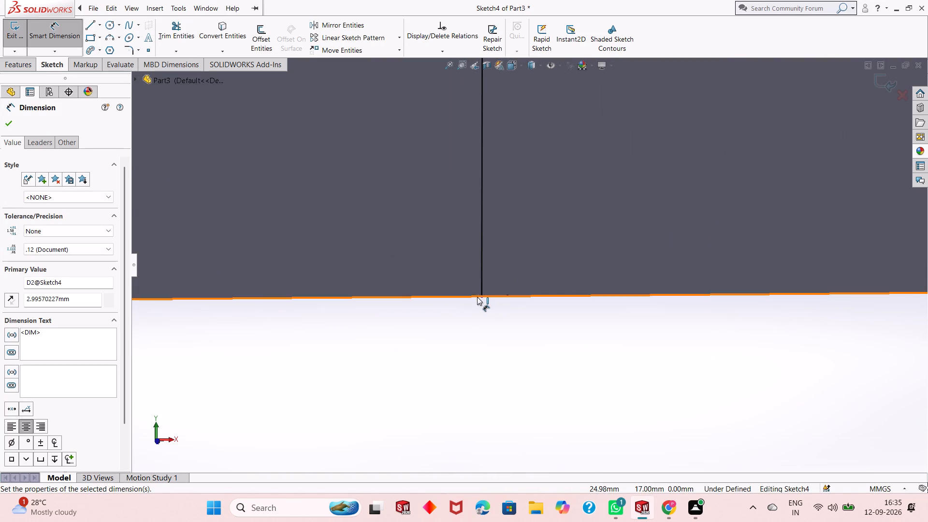
left_click(482, 297)
scroll(478, 321, "up", 6)
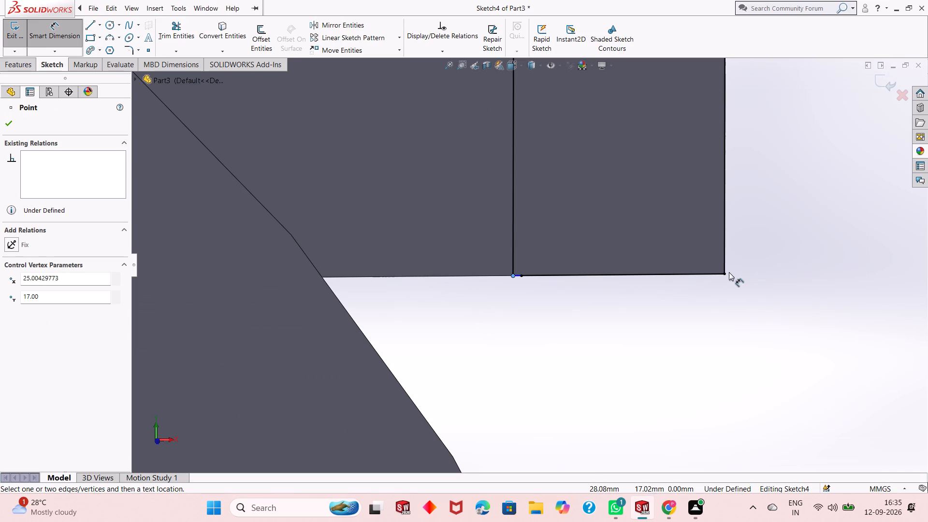
left_click(723, 272)
left_click(707, 325)
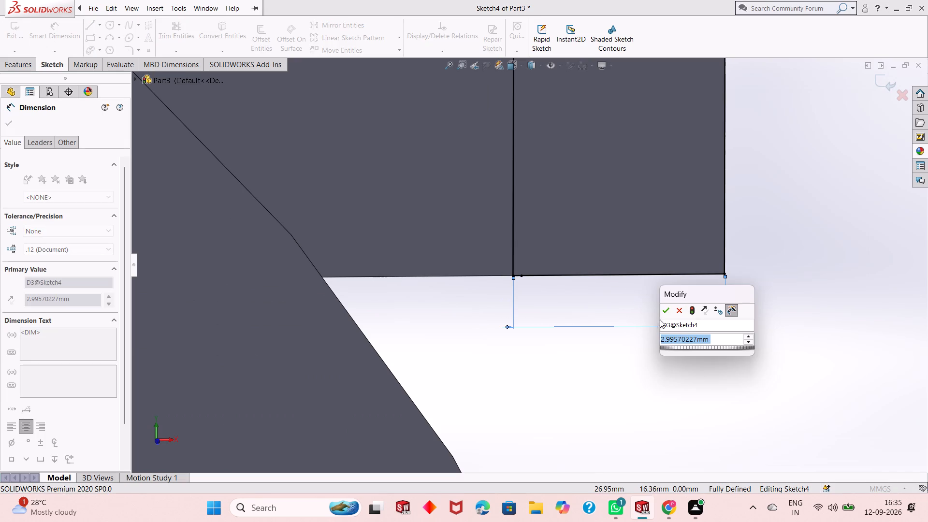
left_click(665, 315)
scroll(595, 346, "up", 3)
key("Escape")
scroll(595, 346, "up", 11)
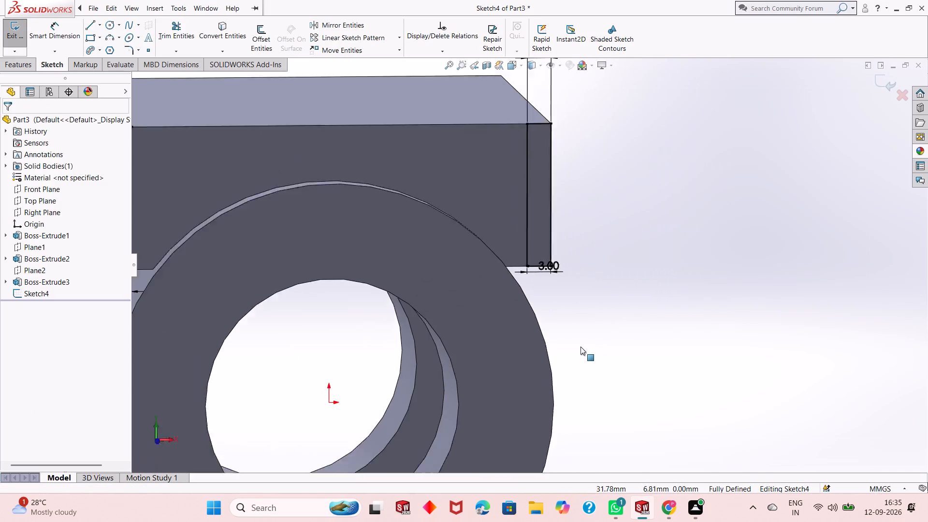
scroll(580, 347, "up", 3)
scroll(483, 155, "down", 2)
key("Escape")
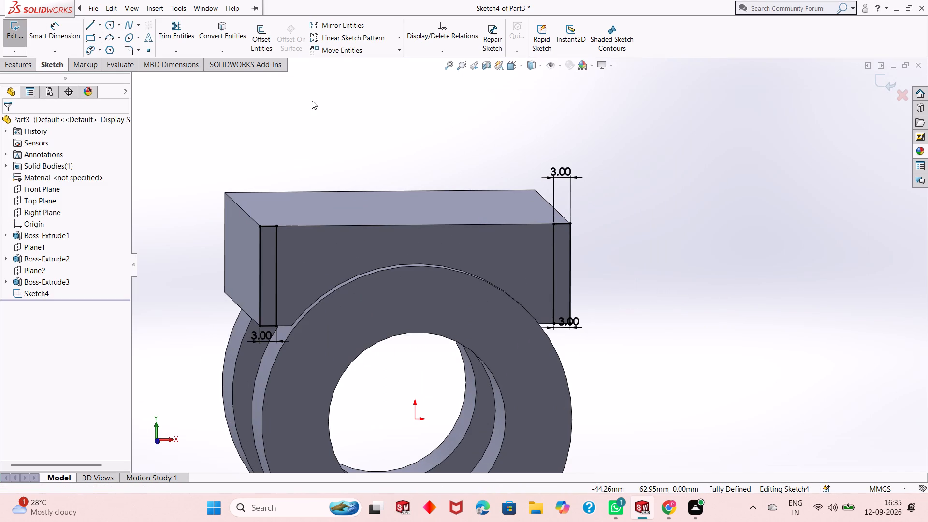
Cut-extrude both side rectangles Through All along the block.
left_click(20, 66)
left_click(162, 40)
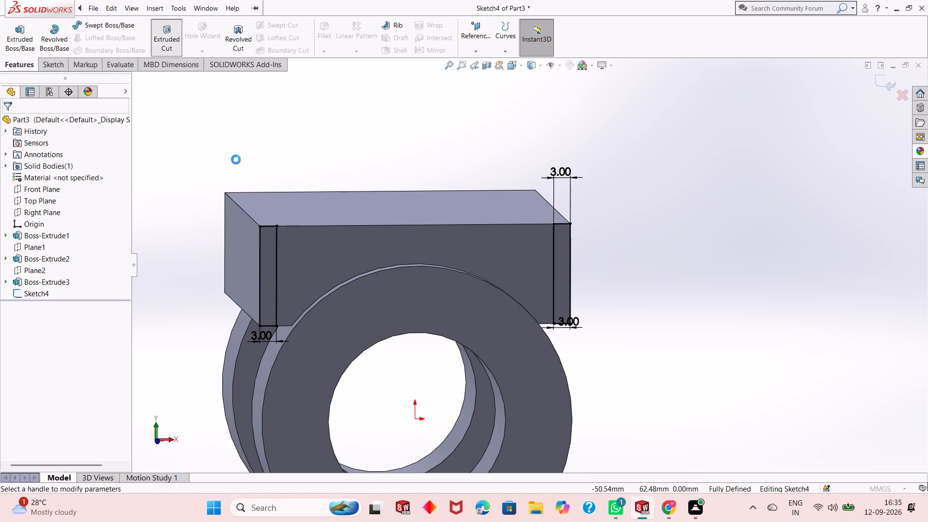
left_click(69, 190)
left_click(71, 207)
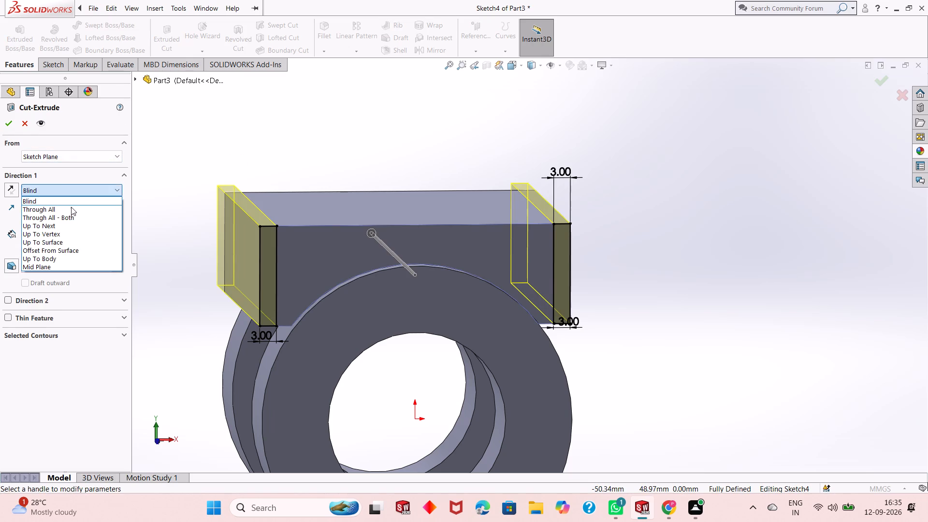
left_click(7, 123)
key("Escape")
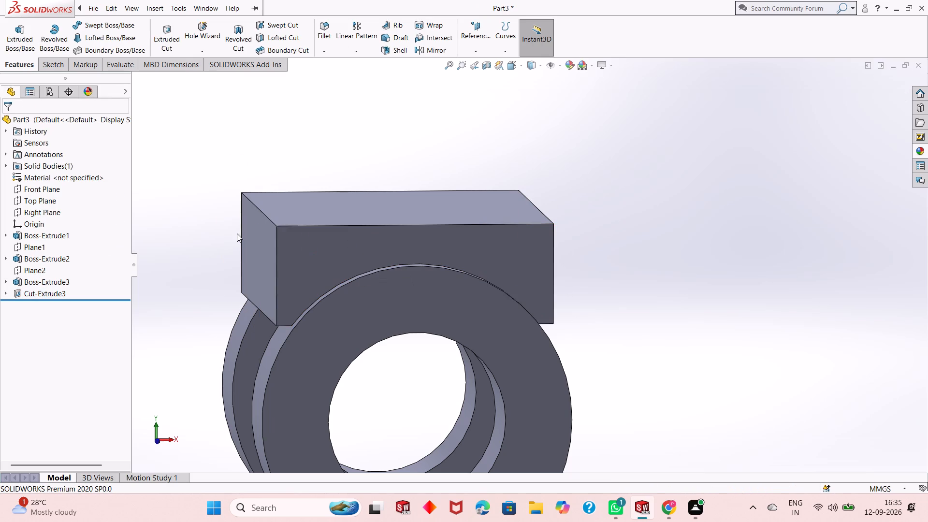
Sketch a corner rectangle about 30 by 11 mm on the block's left side face, starting where the rear ring's inner face meets the bottom edge.
left_click(258, 241)
left_click(300, 216)
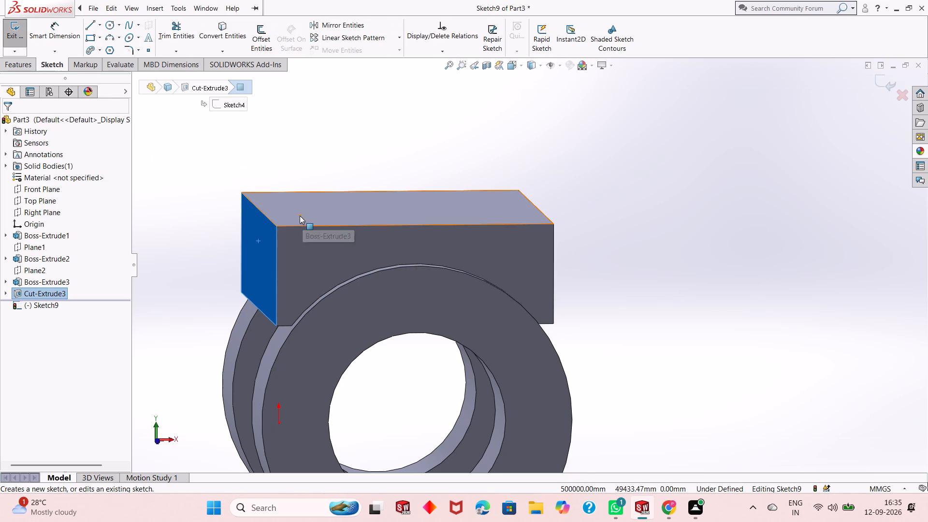
key("ctrl+8")
key("Escape")
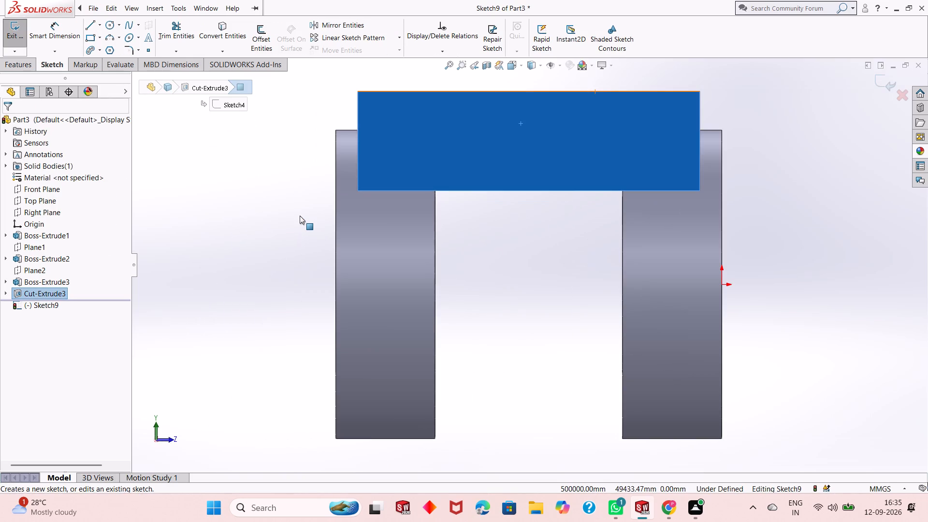
scroll(300, 215, "up", 2)
scroll(618, 177, "down", 1)
scroll(595, 208, "up", 1)
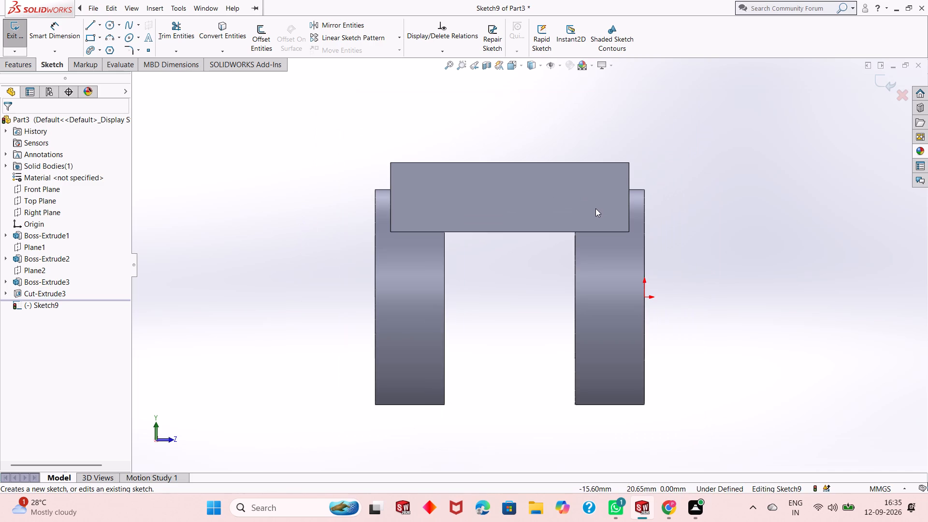
left_click(93, 36)
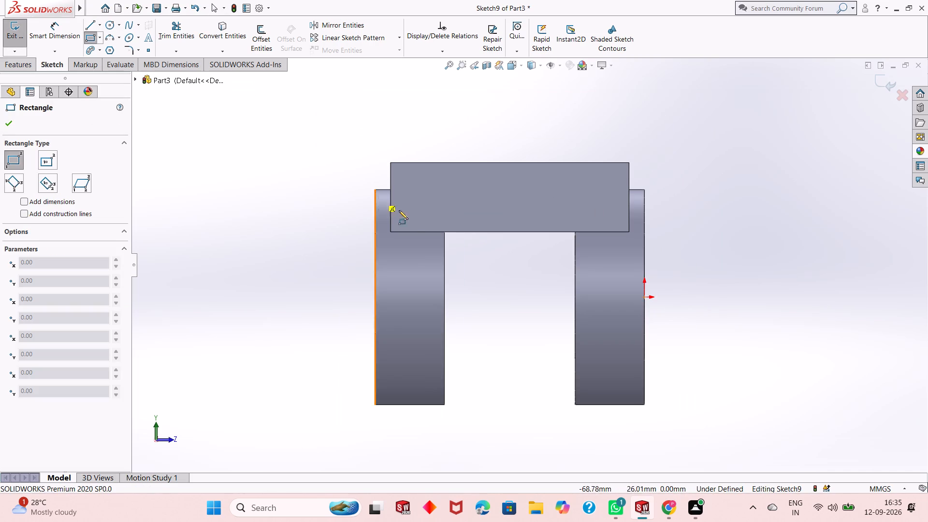
left_click(446, 232)
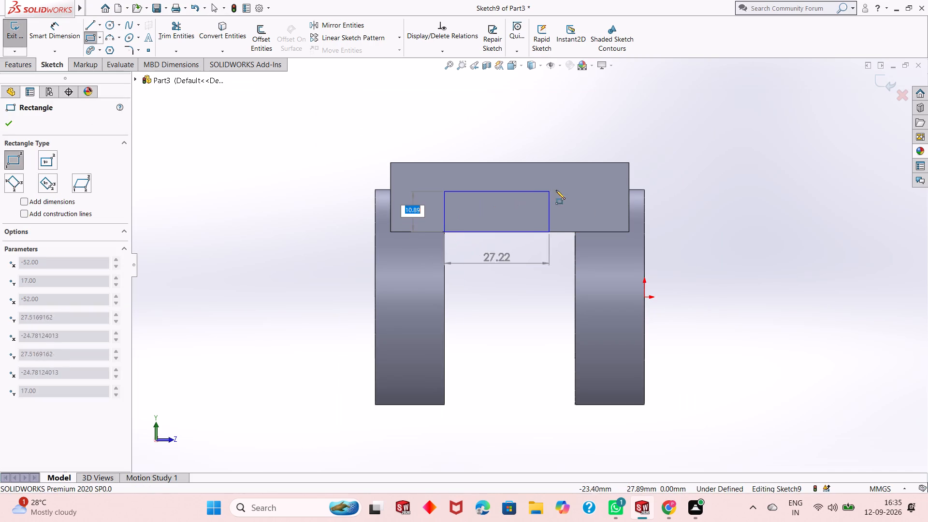
left_click(559, 190)
key("Escape")
key("Escape")
key("Escape")
key("Escape")
key("Escape")
Dimension the rectangle on the block's side face to 34 mm wide and 8 mm high.
left_click(48, 32)
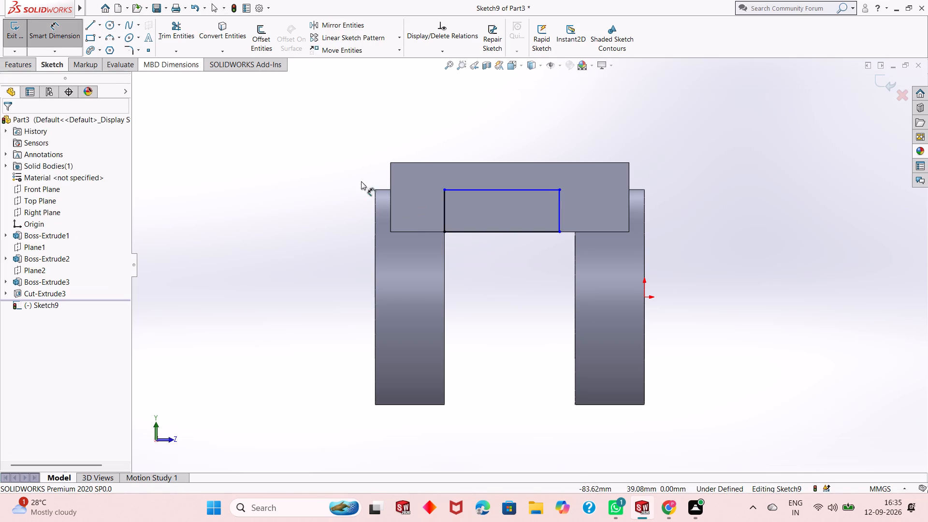
left_click(483, 232)
left_click(485, 269)
type("34")
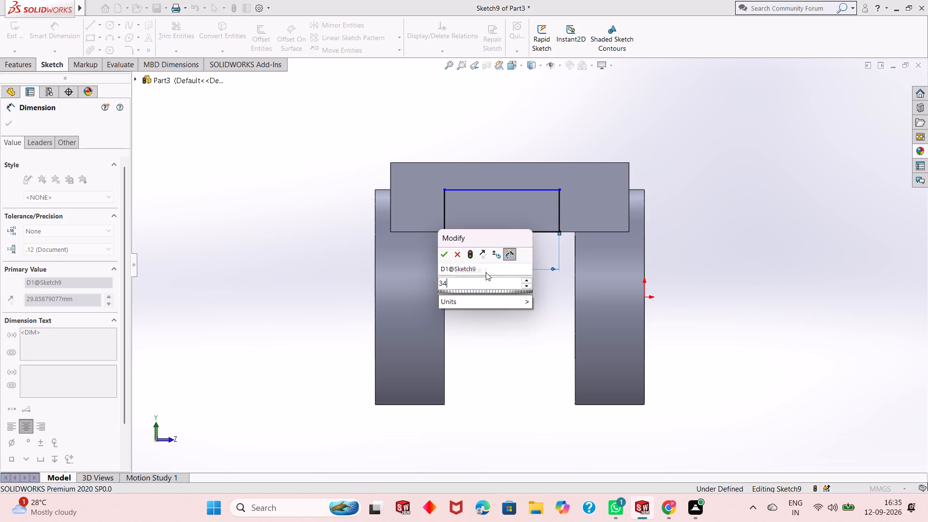
key("Return")
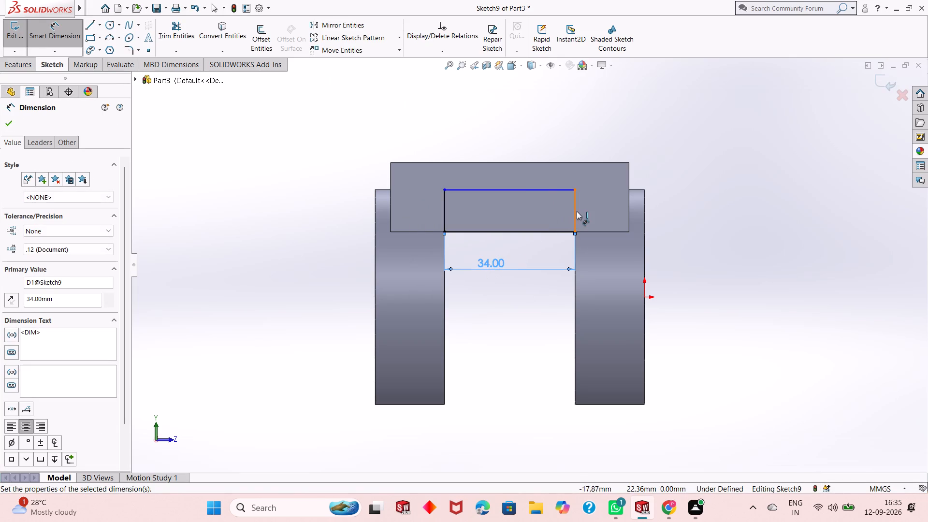
left_click(577, 211)
left_click(693, 195)
key("8")
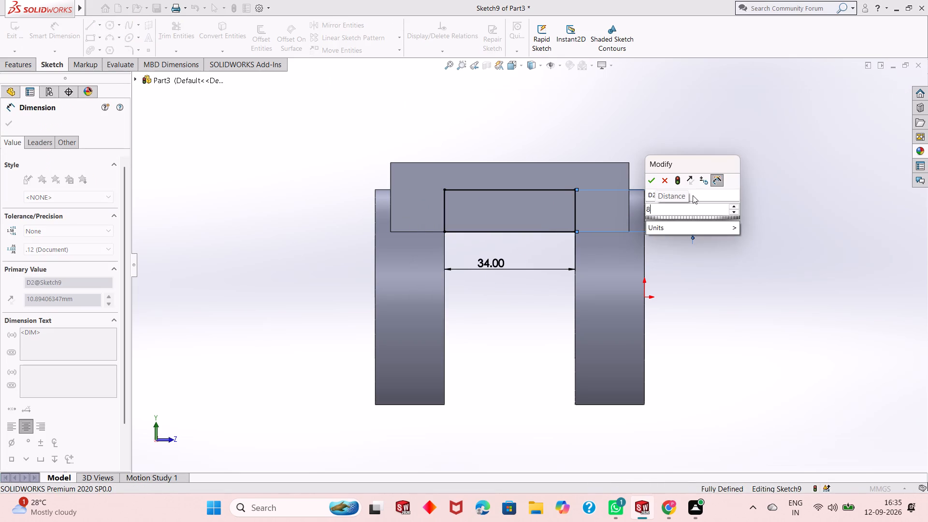
key("Return")
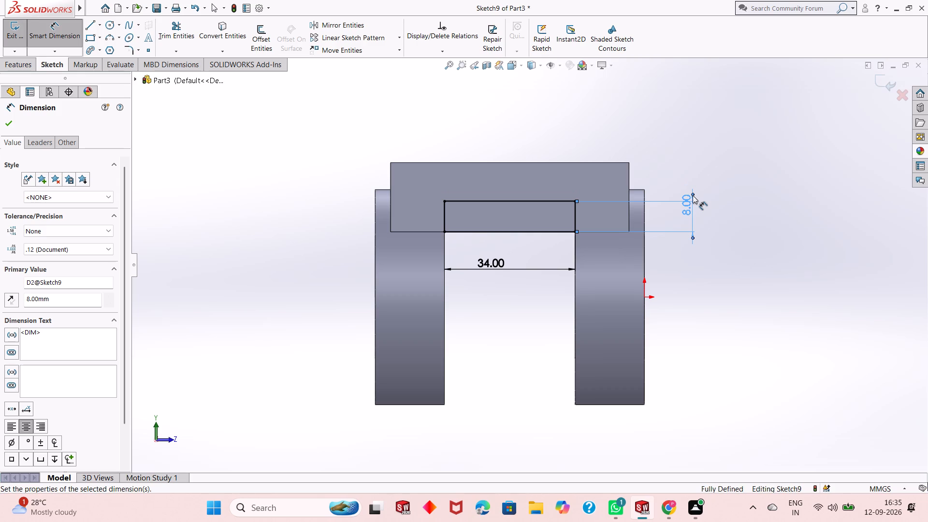
key("Escape")
key("Escape")
key("Escape")
key("Escape")
key("Escape")
key("Escape")
left_click(68, 36)
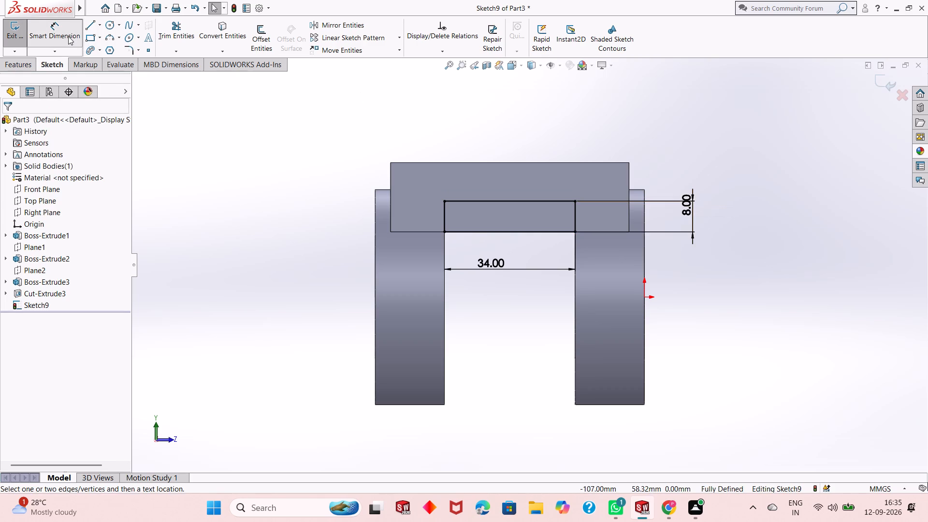
key("Escape")
Cut-extrude the 34 by 8 mm rectangle Through All across the block's underside.
left_click(20, 63)
left_click(168, 30)
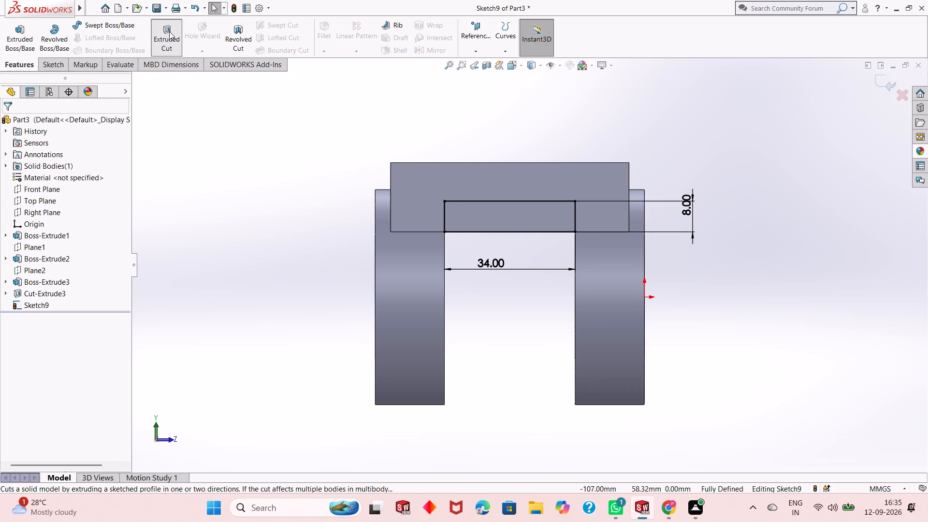
left_click(56, 195)
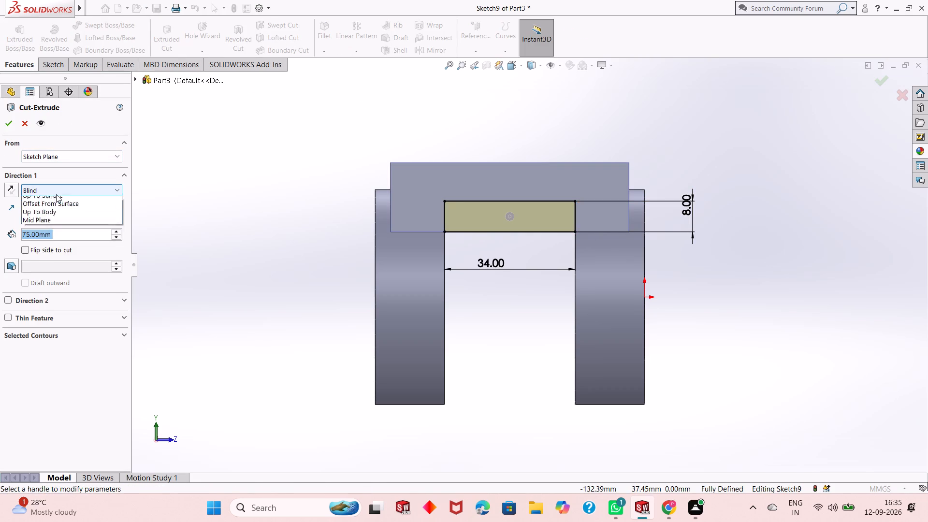
left_click(58, 205)
middle_click_drag(544, 257, 502, 278)
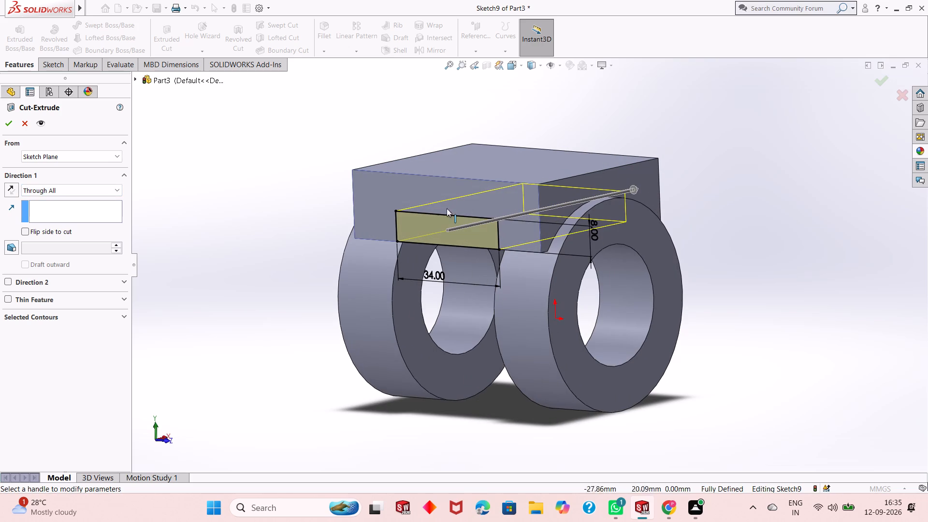
left_click(8, 123)
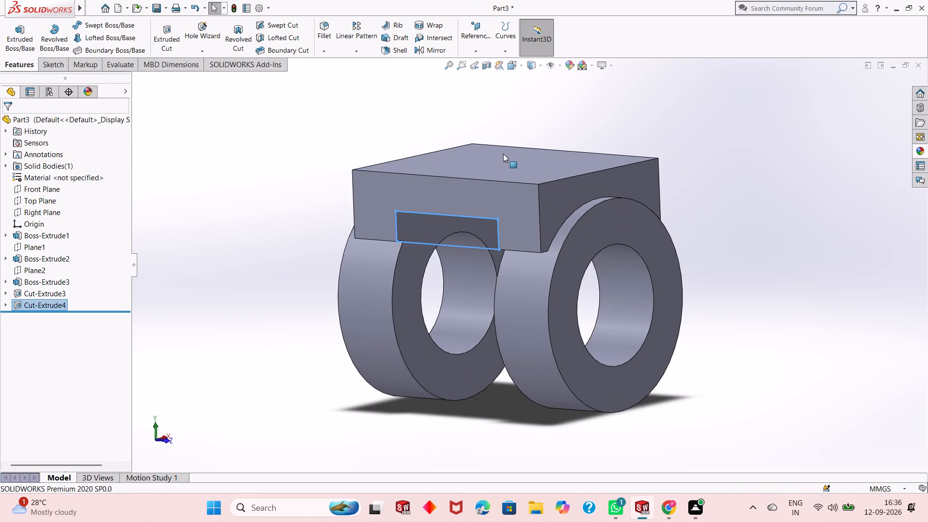
key("Escape")
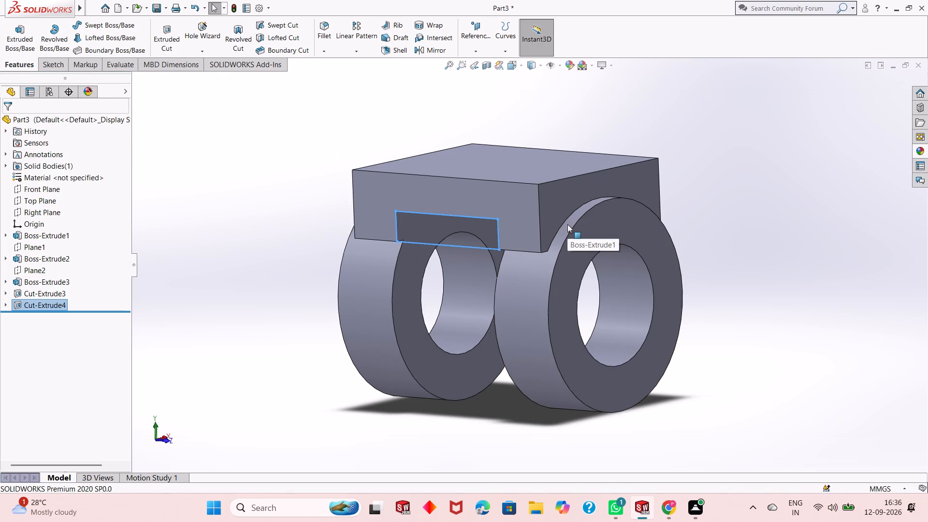
key("Escape")
middle_click_drag(509, 285, 532, 218)
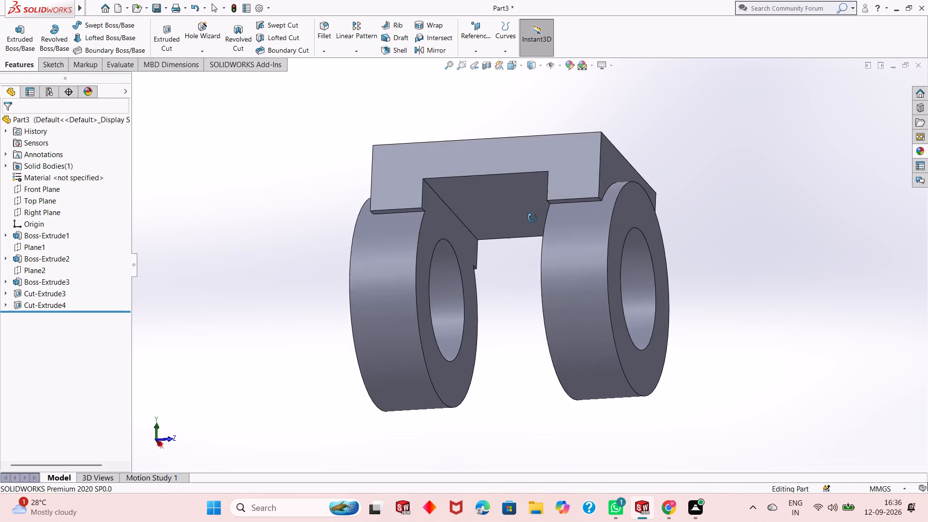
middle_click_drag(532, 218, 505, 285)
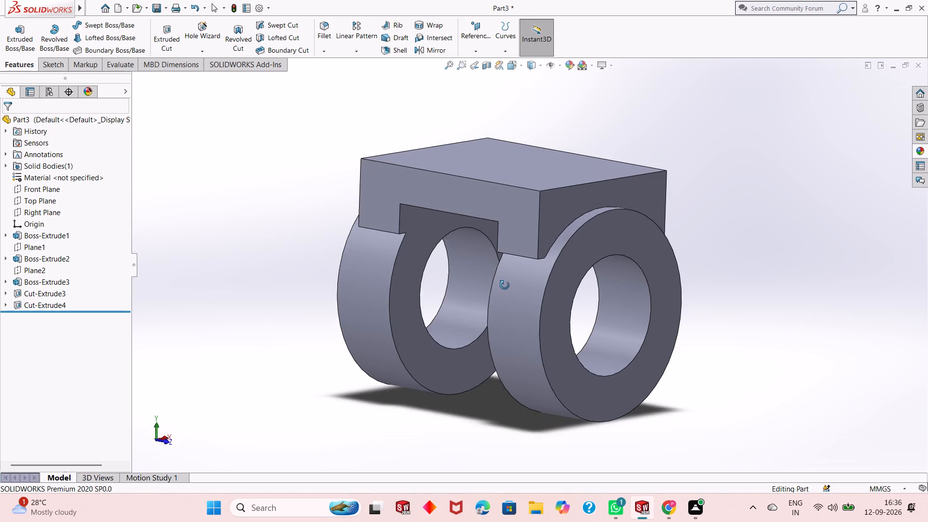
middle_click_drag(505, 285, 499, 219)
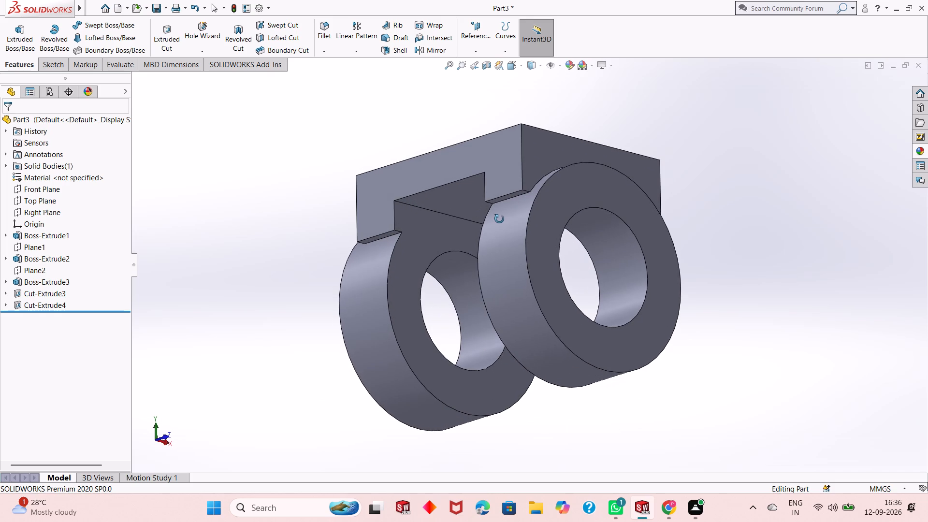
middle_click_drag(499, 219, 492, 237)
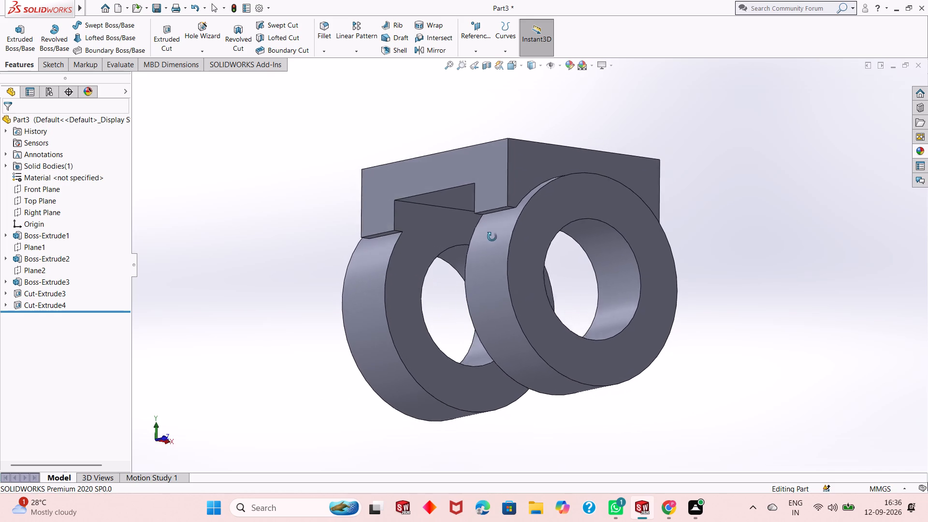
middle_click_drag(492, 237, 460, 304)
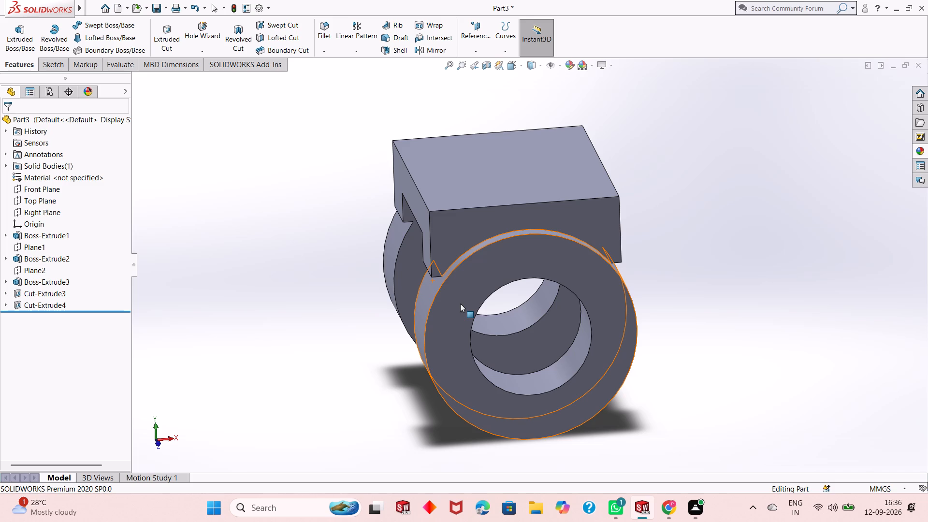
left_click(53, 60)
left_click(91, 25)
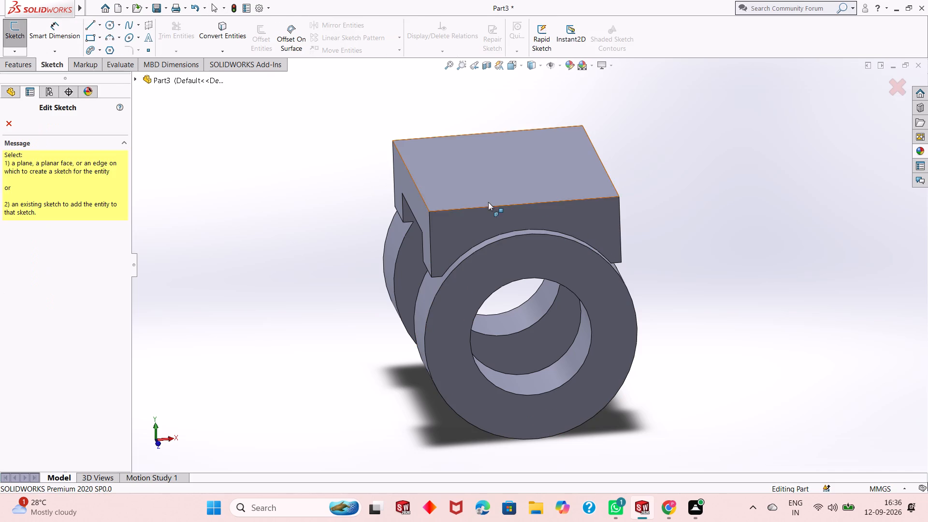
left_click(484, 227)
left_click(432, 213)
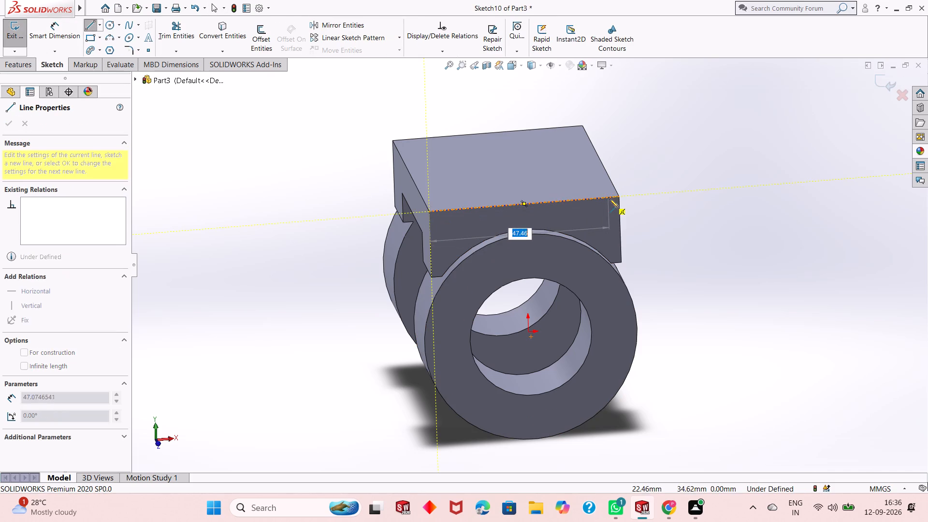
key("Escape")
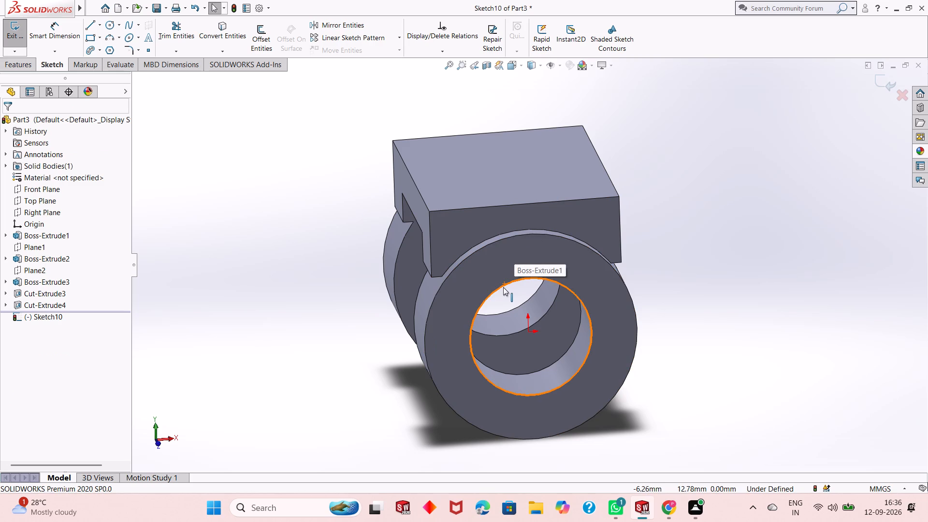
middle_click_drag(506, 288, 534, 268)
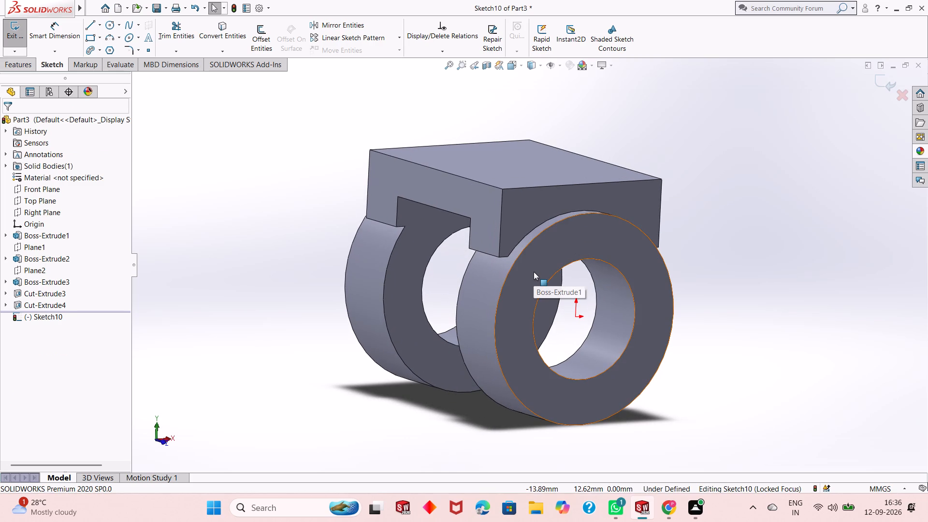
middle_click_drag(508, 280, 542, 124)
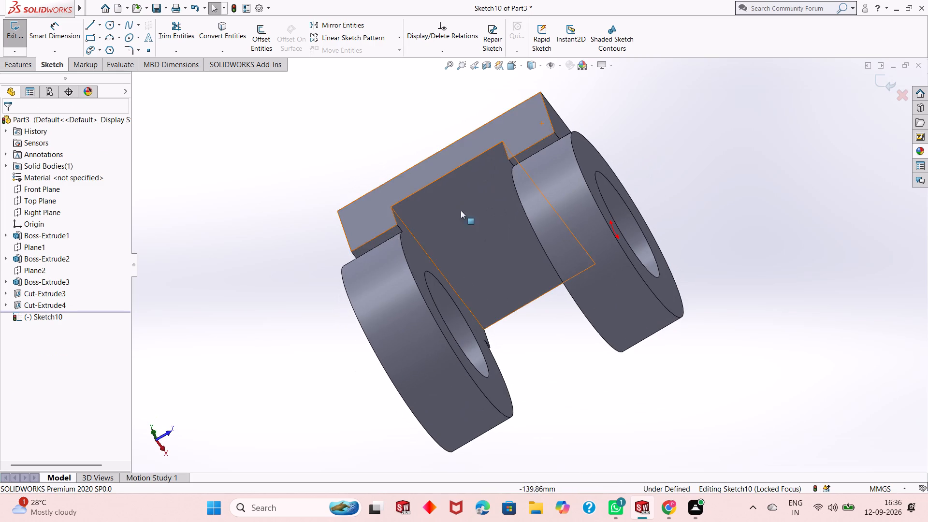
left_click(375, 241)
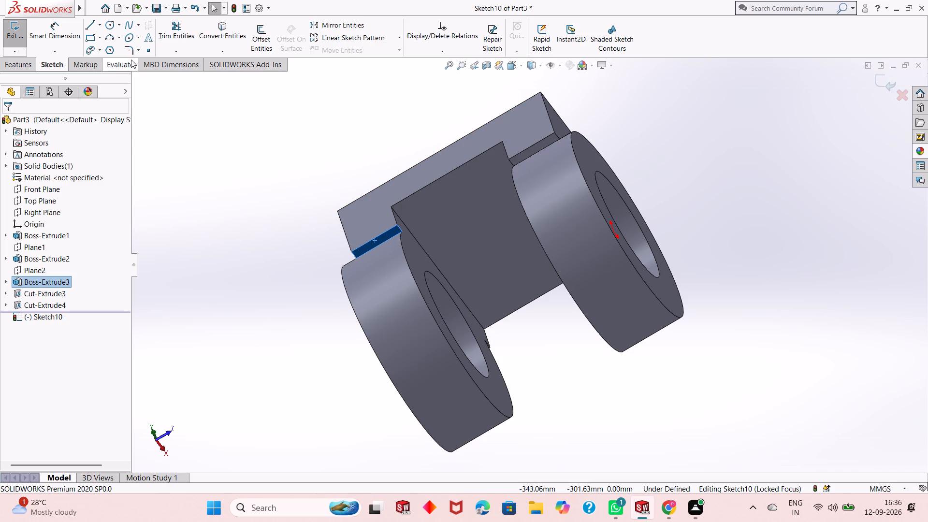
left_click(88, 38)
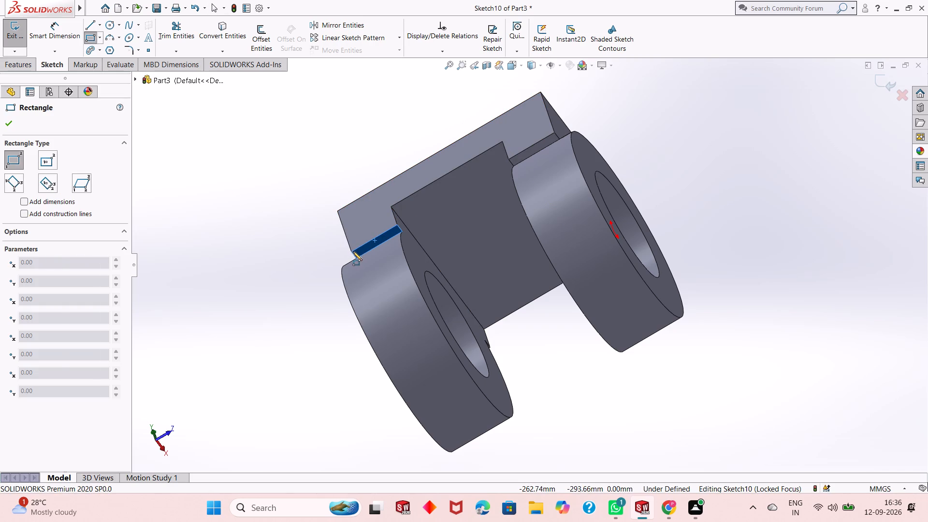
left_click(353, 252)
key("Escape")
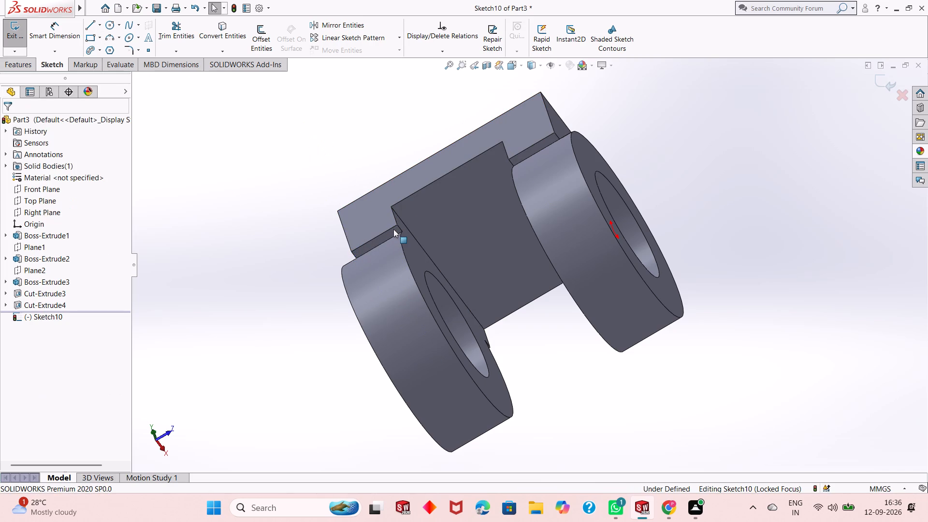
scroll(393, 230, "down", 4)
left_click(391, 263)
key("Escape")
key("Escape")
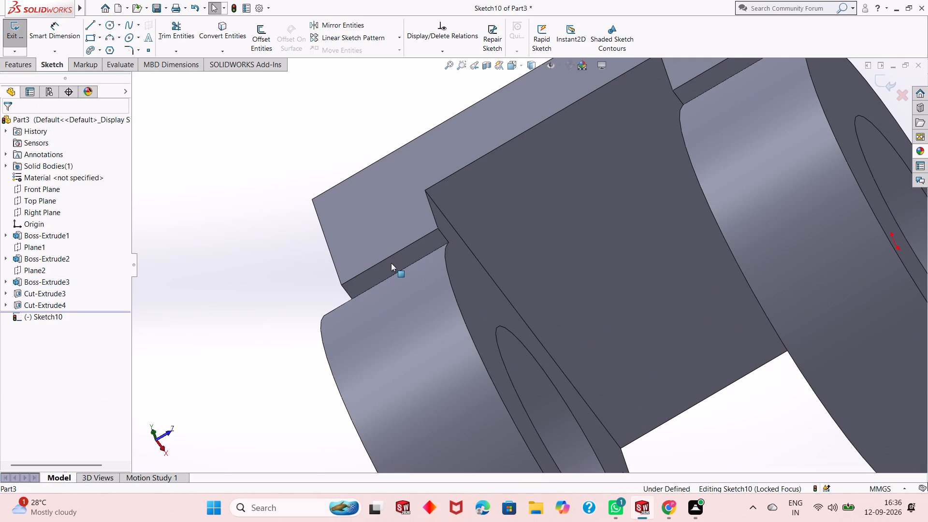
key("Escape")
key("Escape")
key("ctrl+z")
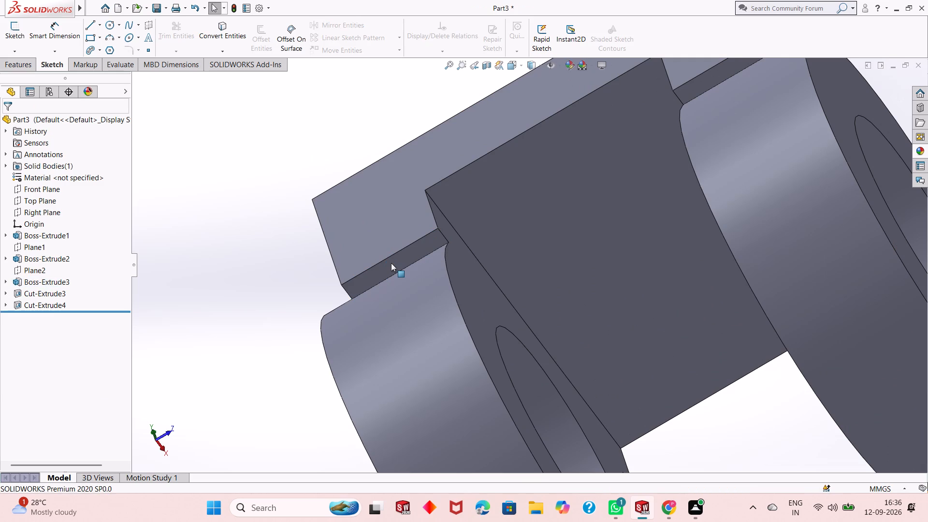
Start a sketch on the block's narrow bottom ledge beside the rear ring and cover that ledge with a corner rectangle about 14 by 2.75 mm.
left_click(391, 263)
left_click(432, 237)
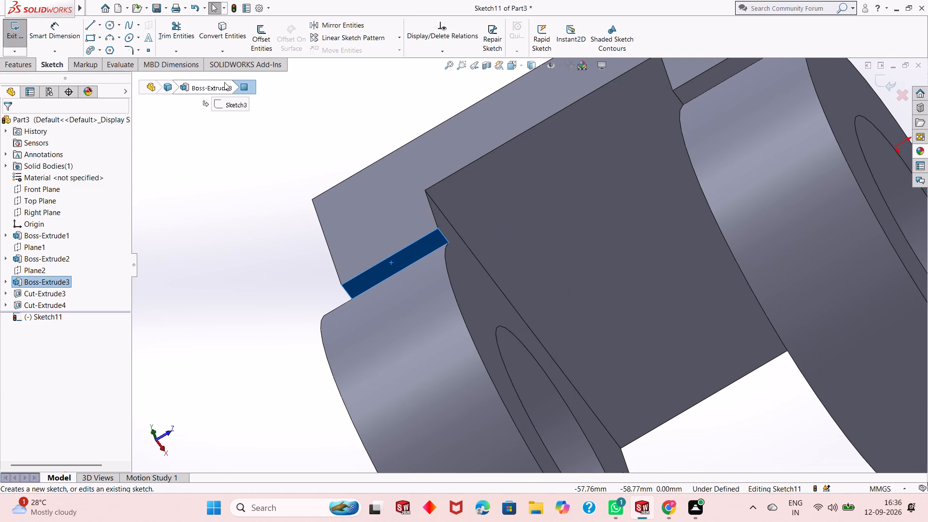
key("Escape")
left_click(94, 35)
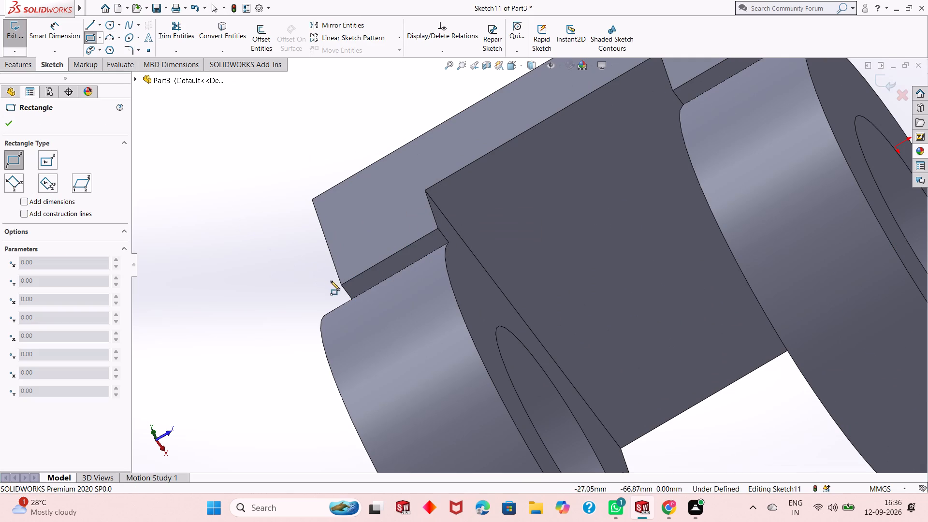
left_click(340, 285)
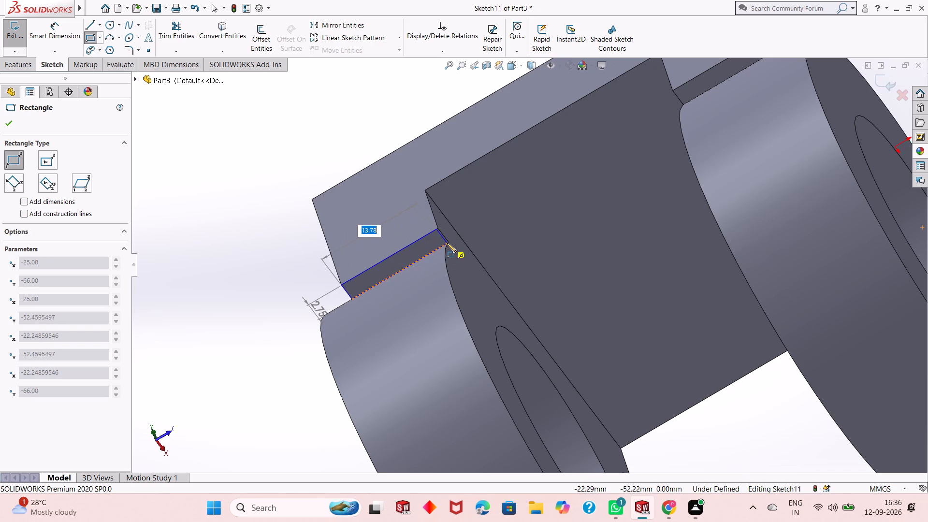
left_click(449, 242)
key("Escape")
Sketch a 14 by 2.75 mm corner rectangle over the ledge at the front ring on the same side of the block.
scroll(456, 236, "up", 1)
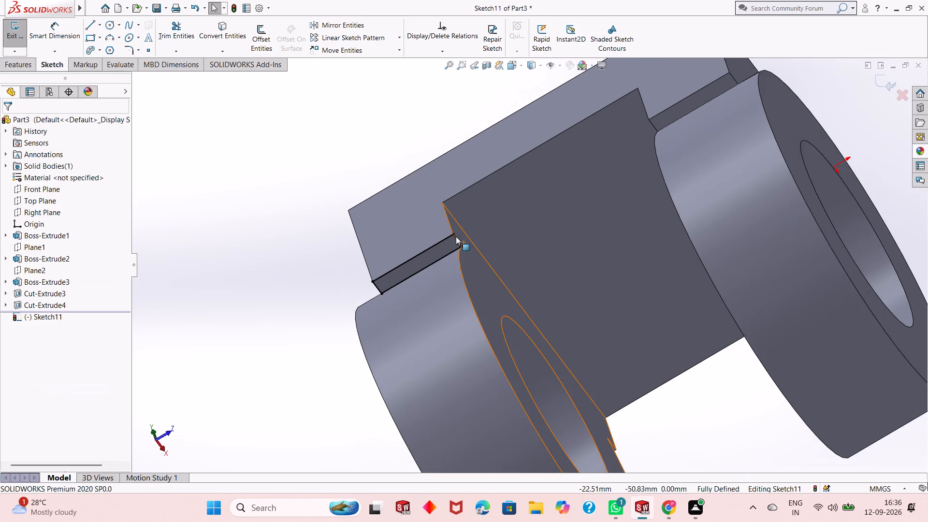
scroll(687, 112, "down", 2)
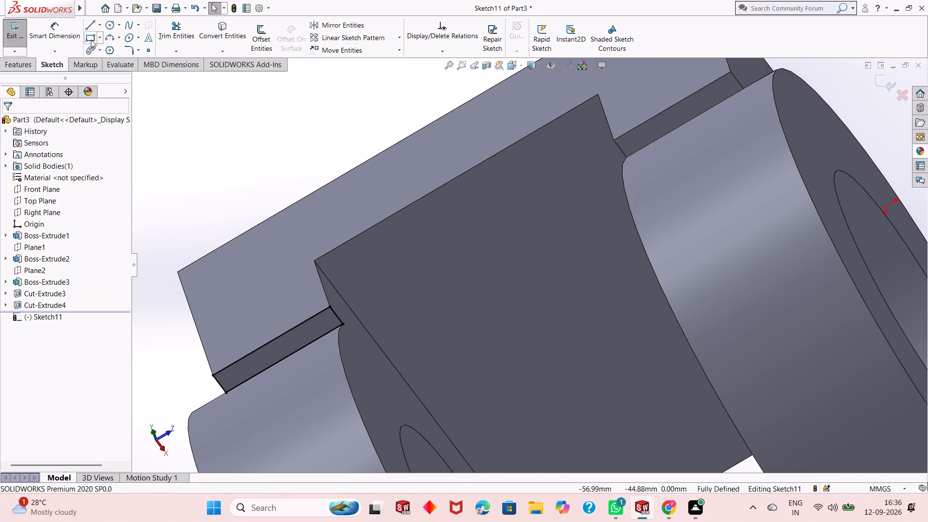
left_click(90, 41)
left_click(615, 140)
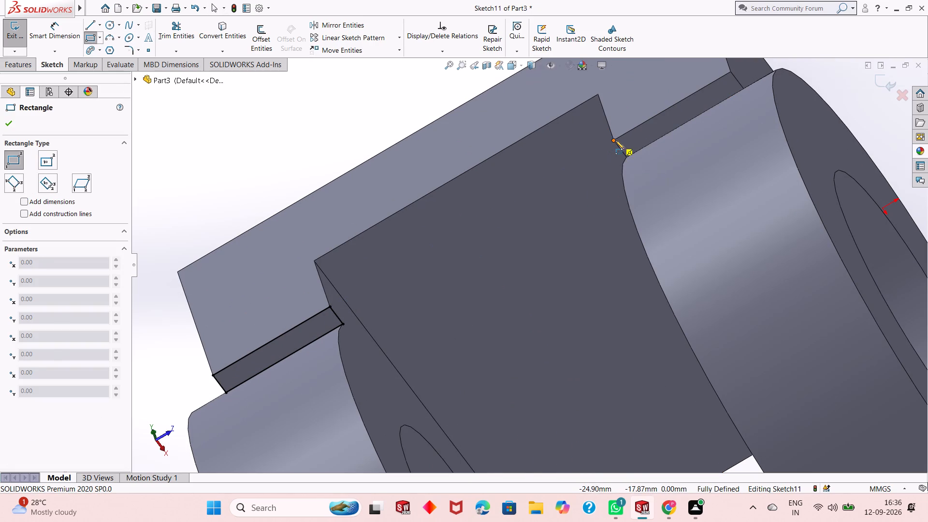
left_click(743, 88)
key("Escape")
key("Escape")
Sketch a corner rectangle covering the front ring's ledge on the opposite side of the block, from corner to corner.
scroll(525, 265, "up", 2)
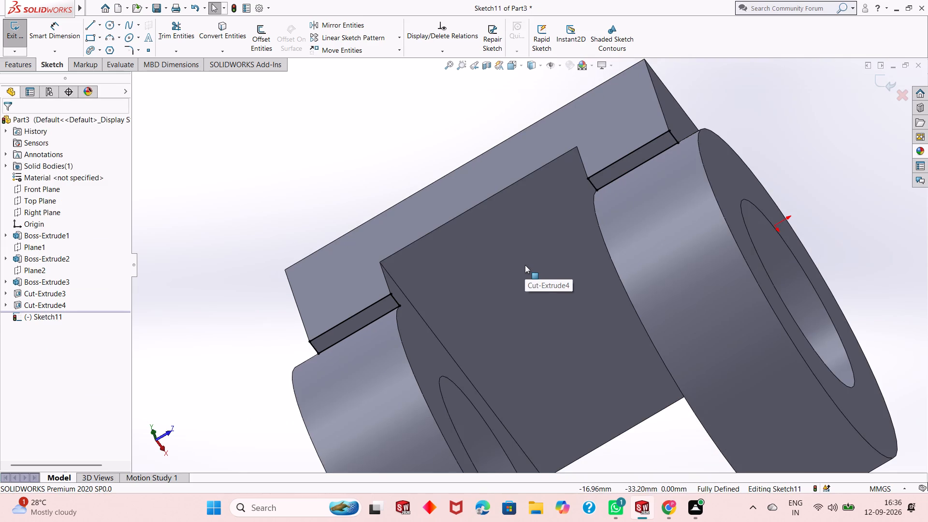
scroll(525, 265, "up", 1)
middle_click_drag(529, 239, 555, 318)
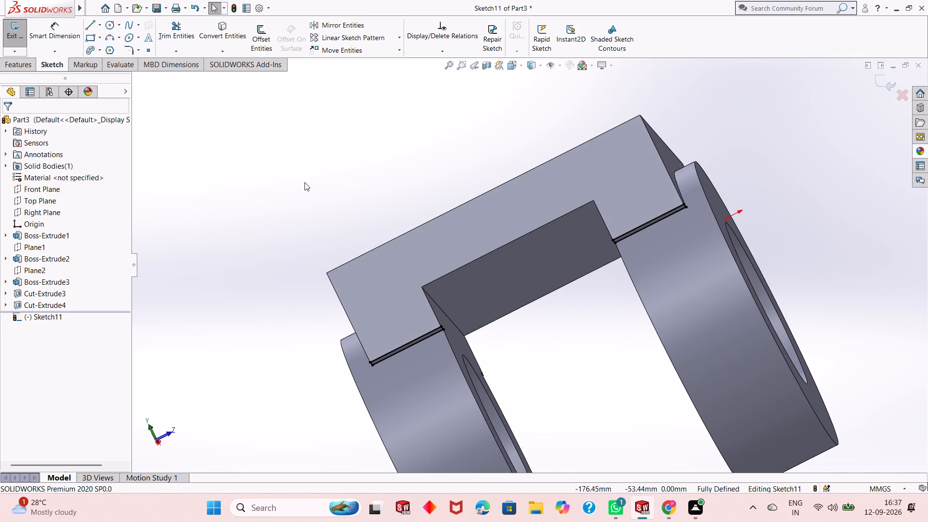
scroll(533, 319, "up", 2)
middle_click_drag(812, 240, 662, 308)
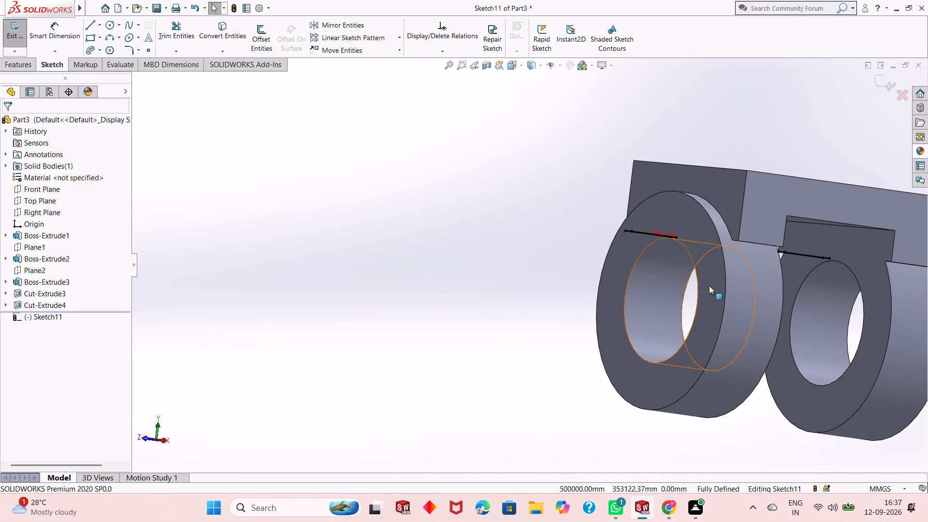
scroll(541, 260, "up", 3)
scroll(790, 254, "down", 3)
middle_click_drag(609, 283, 596, 154)
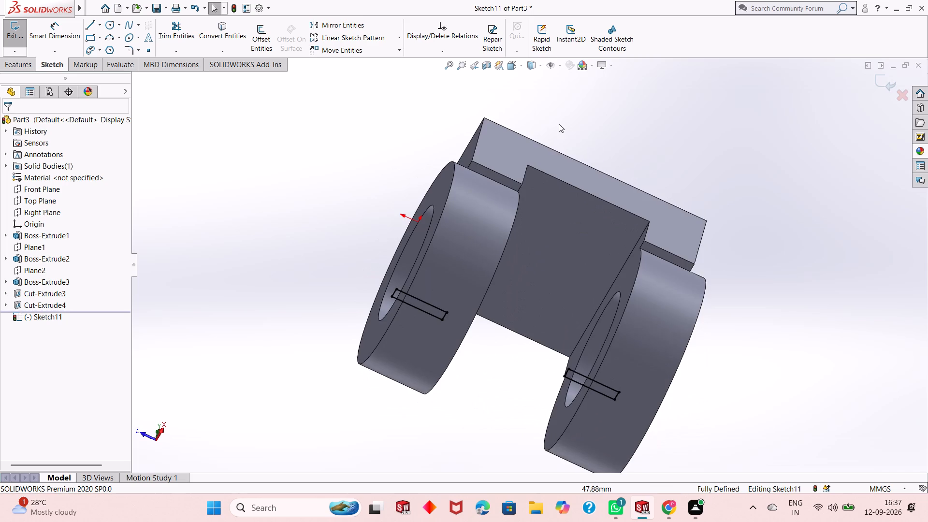
scroll(539, 117, "down", 3)
left_click(85, 34)
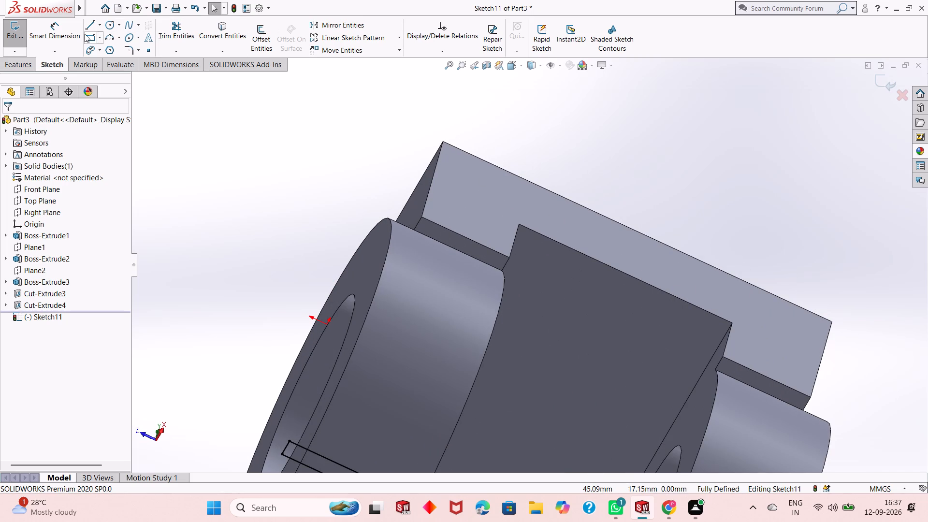
left_click(414, 231)
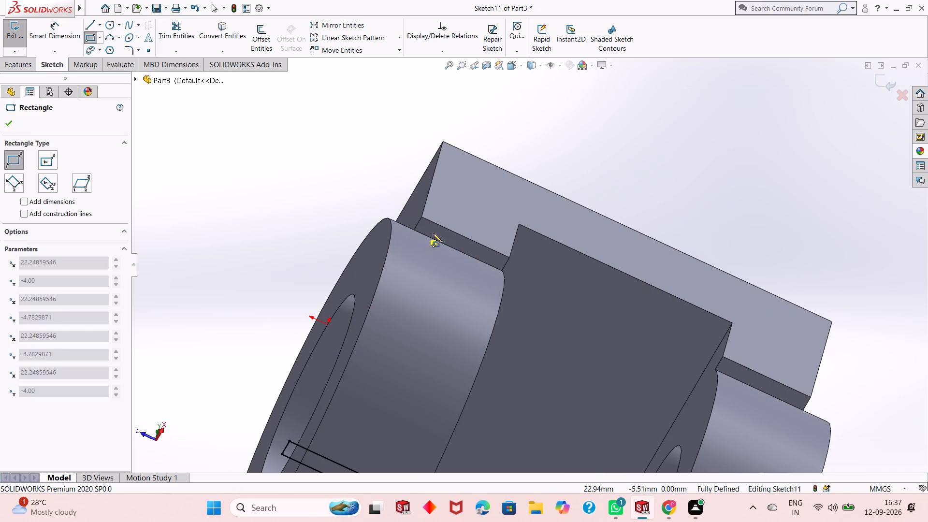
left_click(509, 259)
key("Escape")
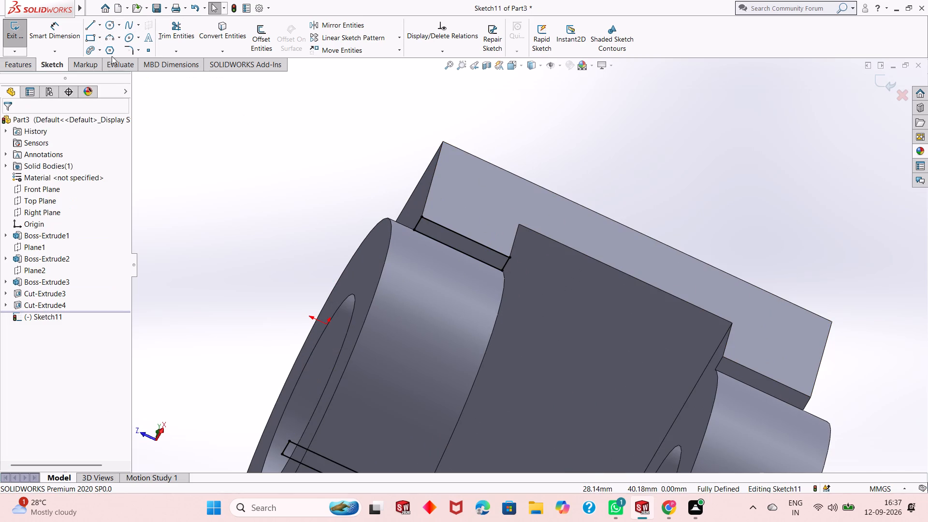
Sketch a corner rectangle covering the rear ring's ledge on that same opposite side of the block.
left_click(87, 41)
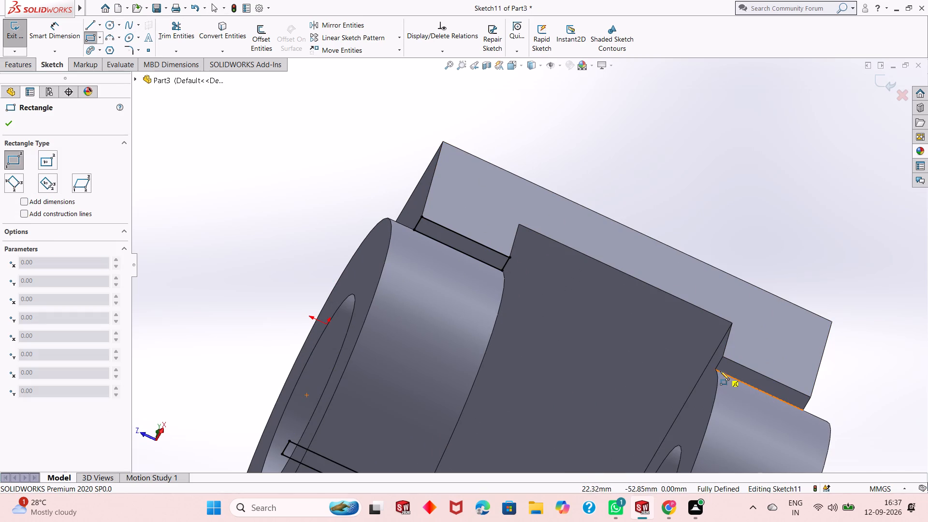
left_click(713, 369)
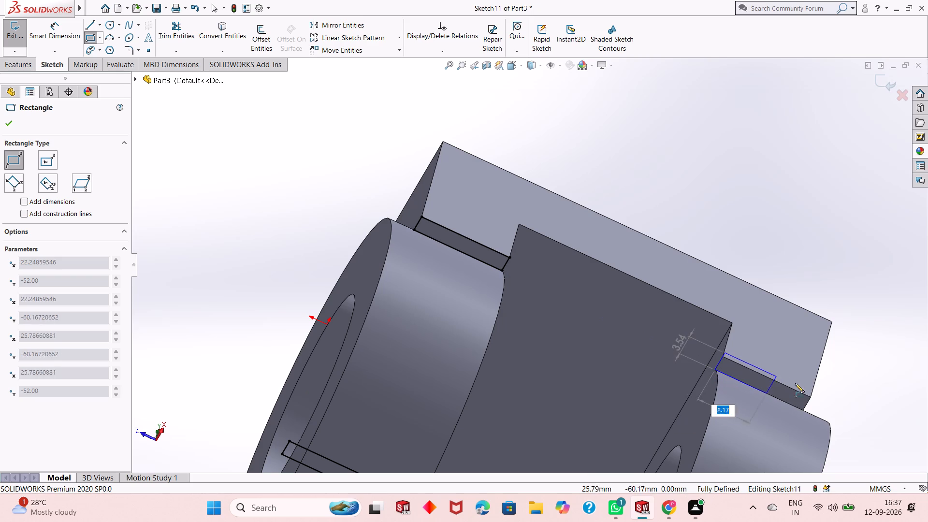
left_click(810, 399)
key("Escape")
key("Escape")
Extrude the four ledge rectangles 5 mm blind toward the rings as a boss merged with the body.
scroll(626, 374, "up", 3)
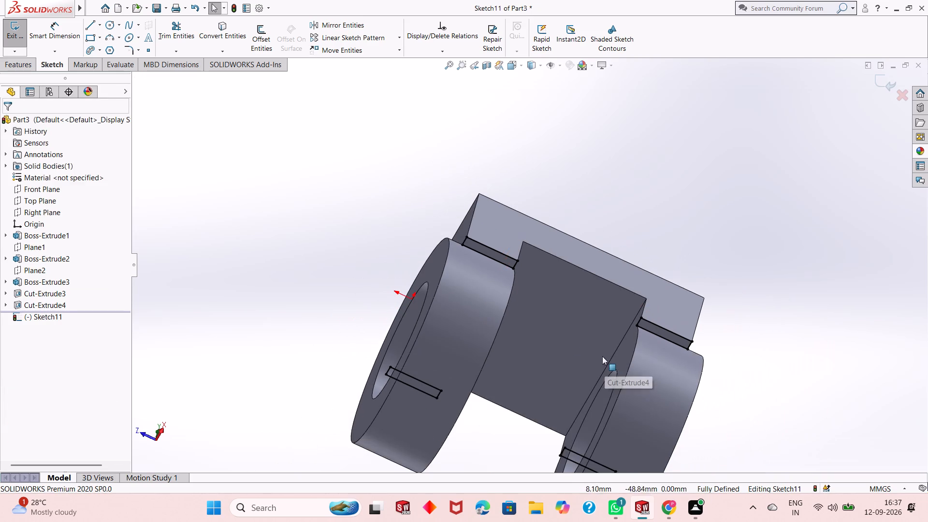
middle_click_drag(522, 317, 706, 245)
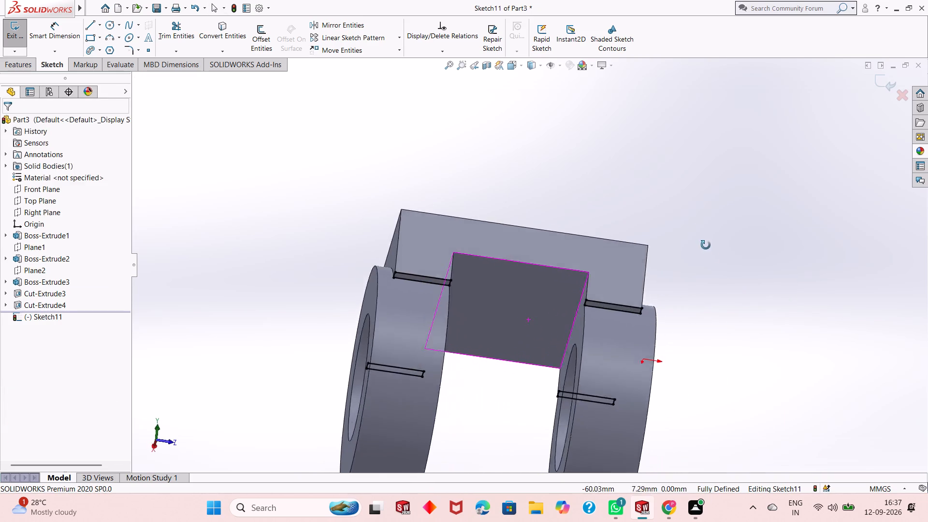
middle_click_drag(706, 245, 663, 209)
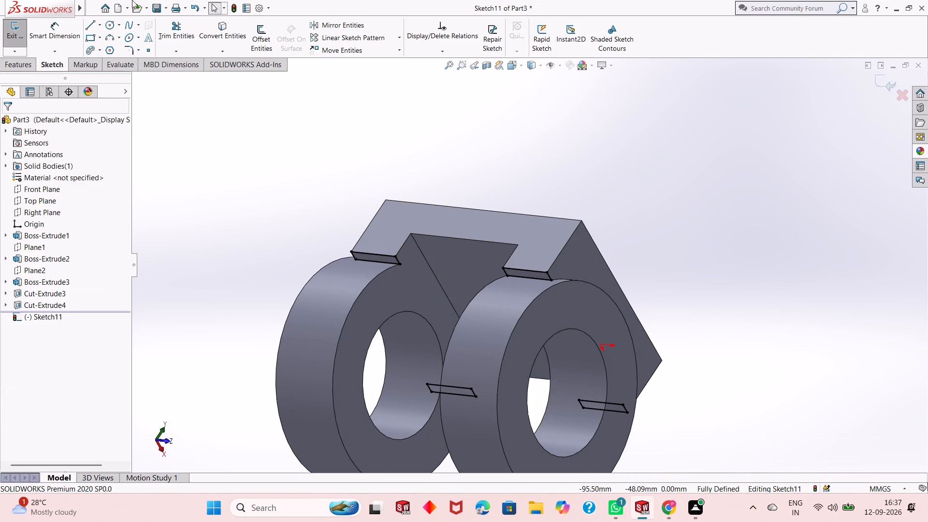
left_click(20, 66)
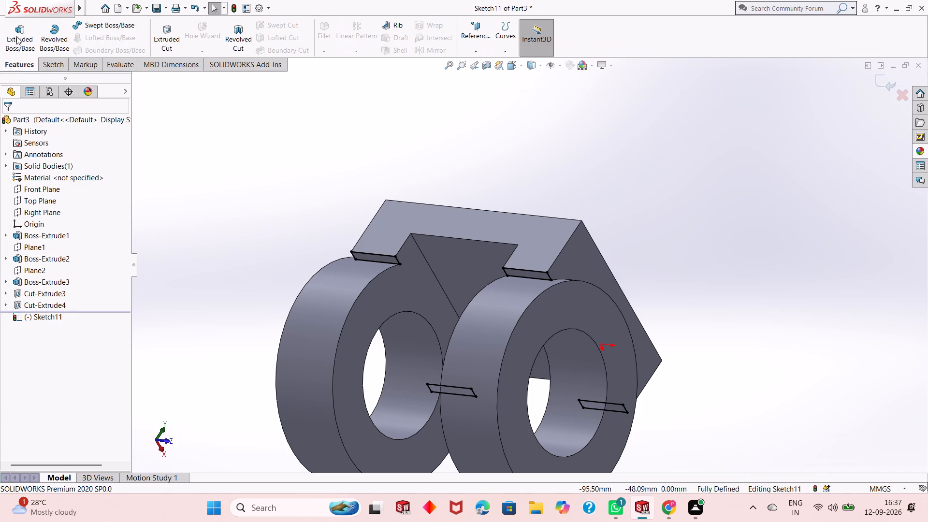
left_click(16, 36)
middle_click_drag(348, 199, 335, 245)
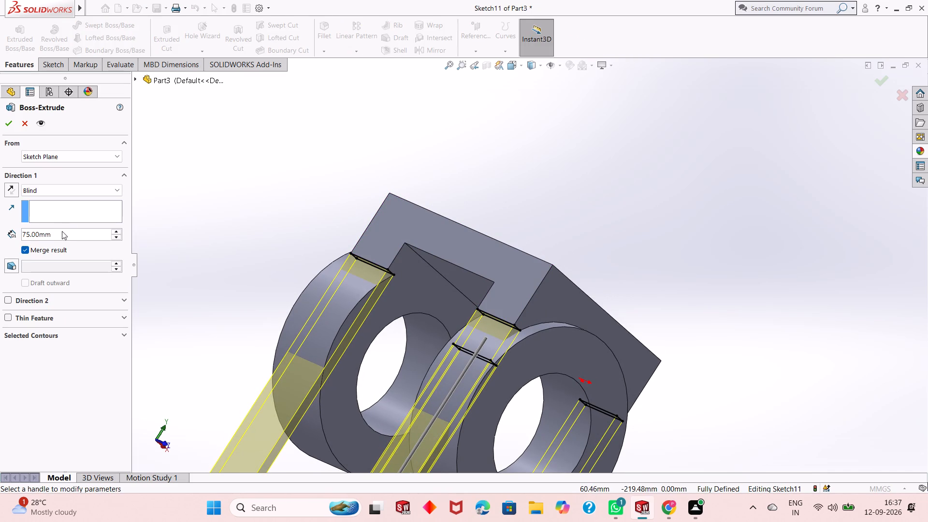
double_click(60, 232)
key("5")
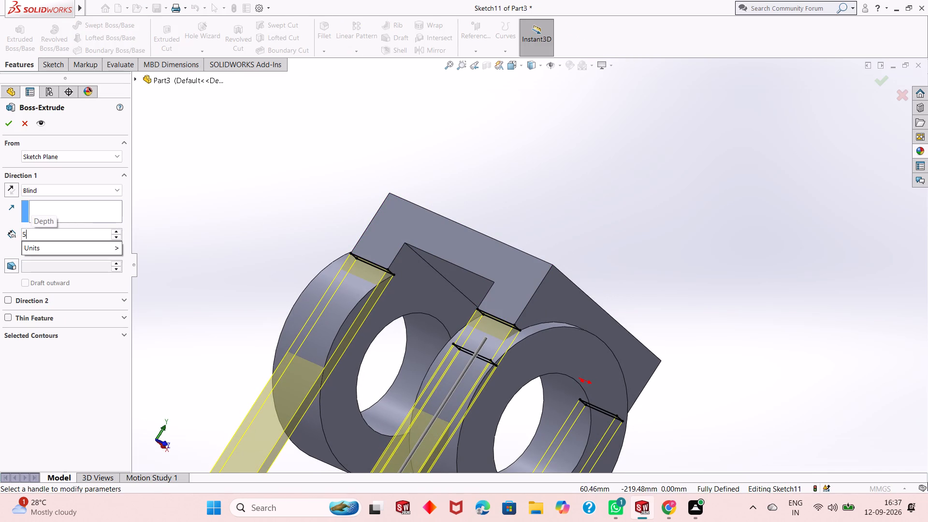
key("Return")
middle_click_drag(455, 272, 414, 291)
middle_click_drag(429, 340, 438, 273)
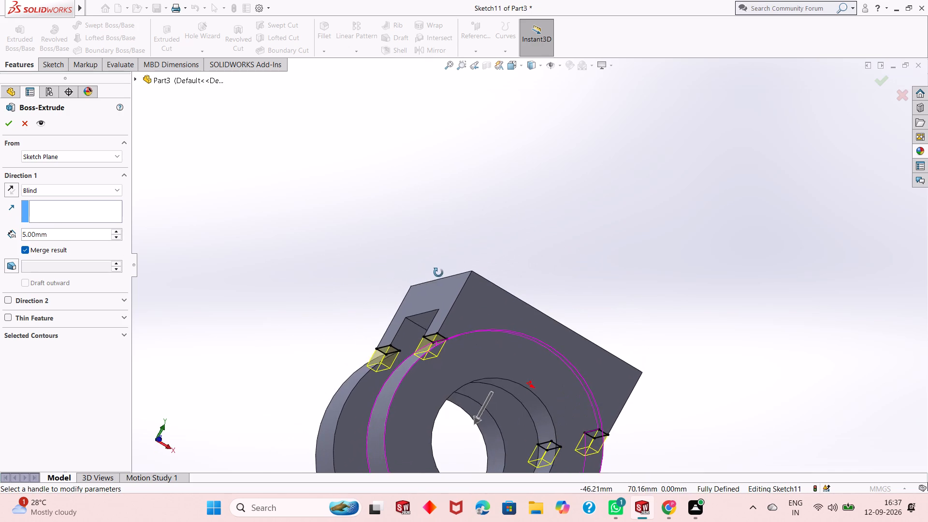
middle_click_drag(438, 273, 460, 231)
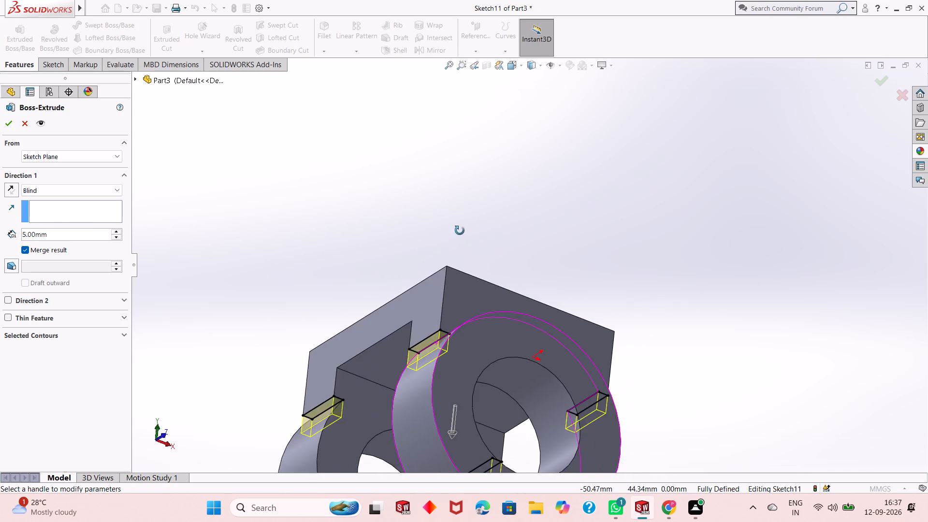
middle_click_drag(460, 231, 451, 307)
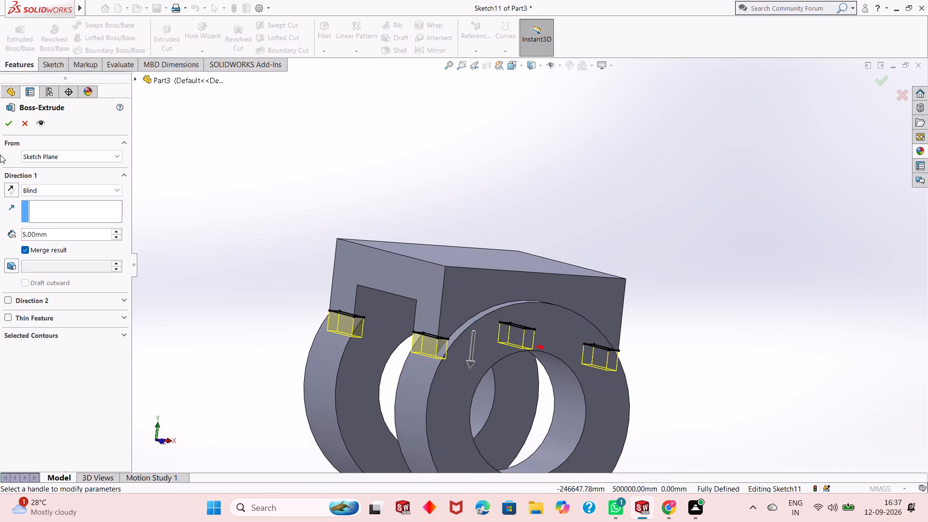
left_click(8, 122)
key("Escape")
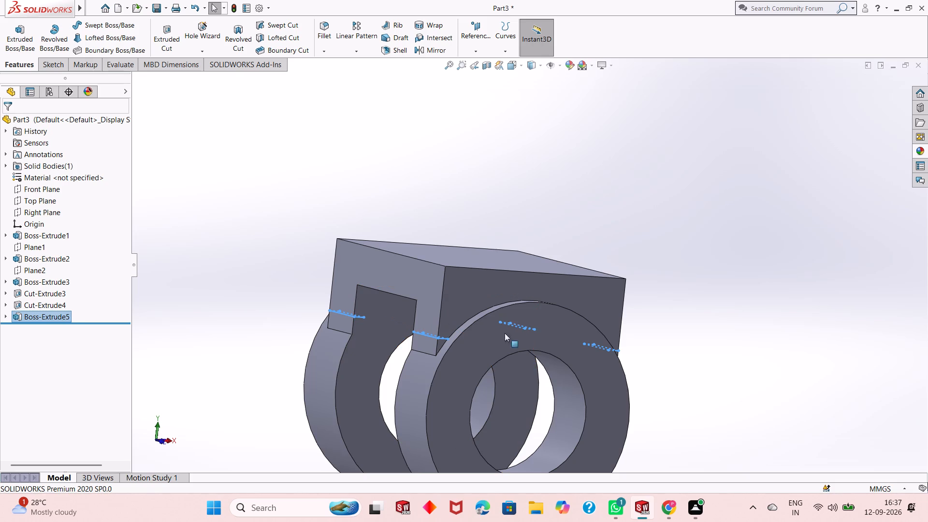
Start a sketch on the block's top face and draw a corner rectangle about 9 mm deep across the block's full width.
middle_click_drag(470, 357, 450, 319)
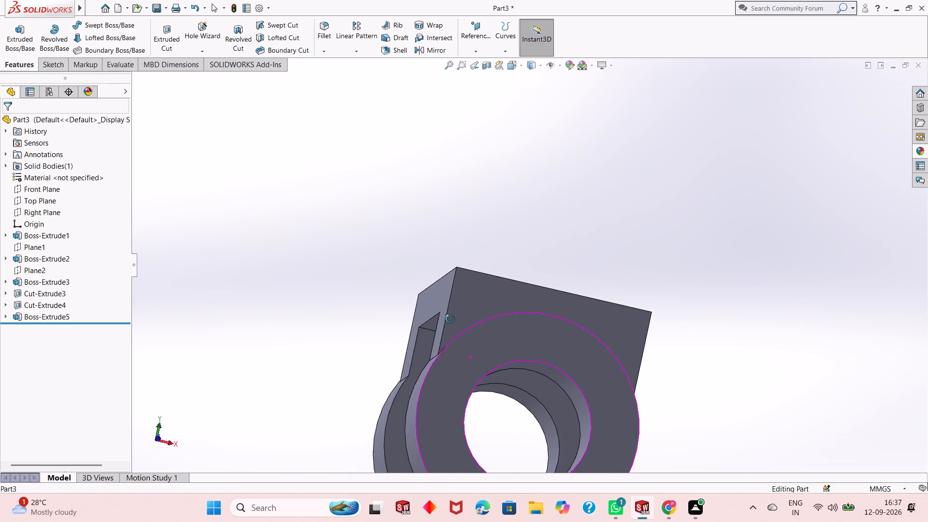
middle_click_drag(450, 319, 440, 418)
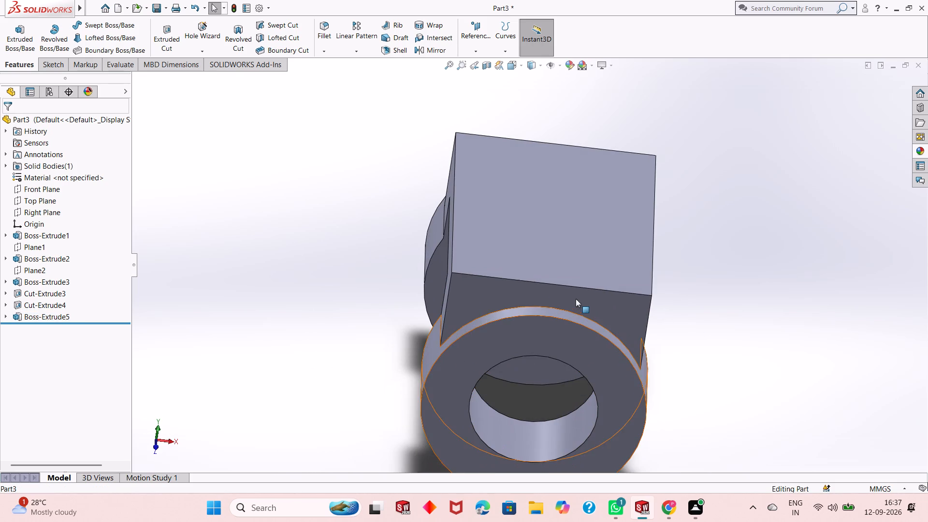
left_click(570, 227)
left_click(616, 195)
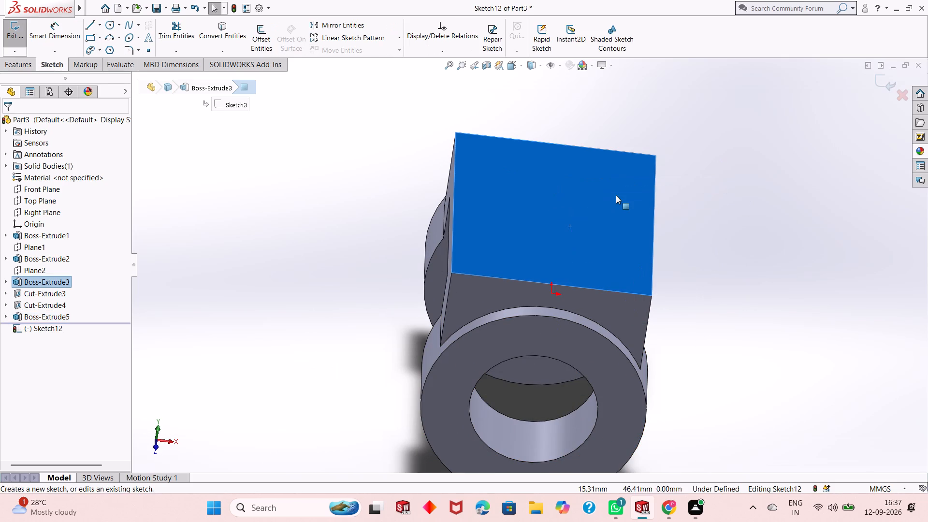
key("ctrl+8")
key("Escape")
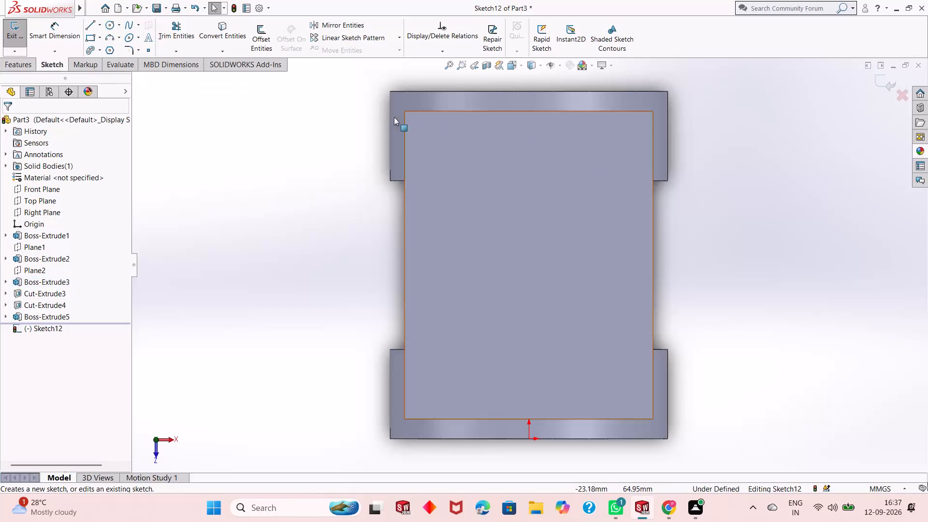
left_click(95, 40)
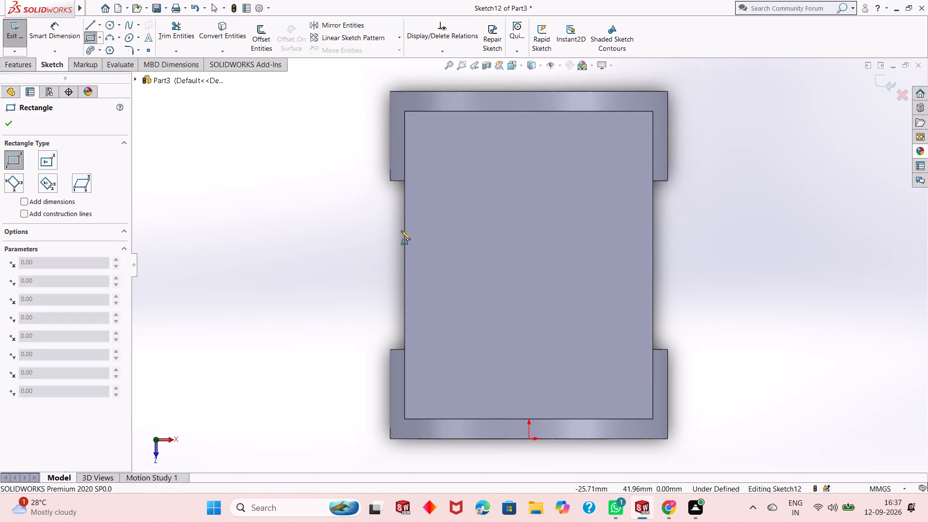
left_click(406, 215)
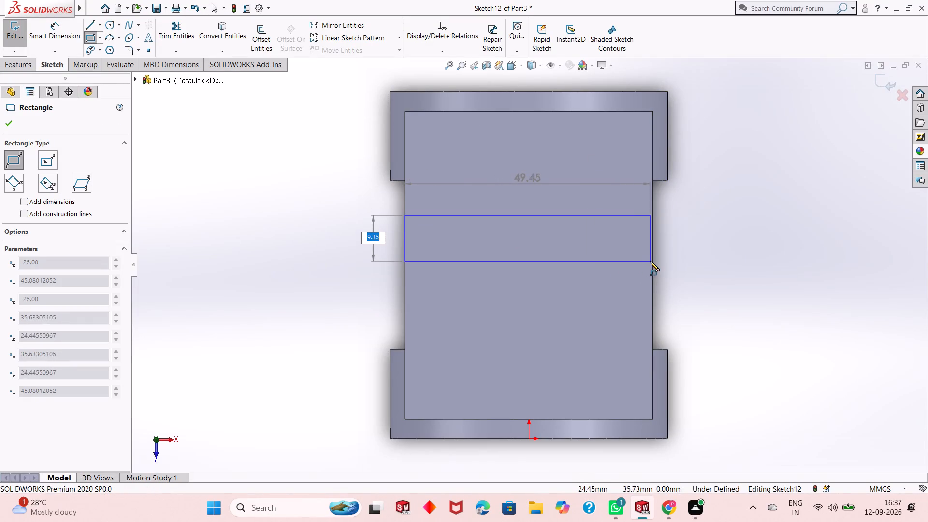
left_click(654, 261)
key("Escape")
key("Escape")
key("Escape")
key("Escape")
Dimension the rectangle's rear corner 9 mm from the midpoint of the block's side edge.
left_click(43, 35)
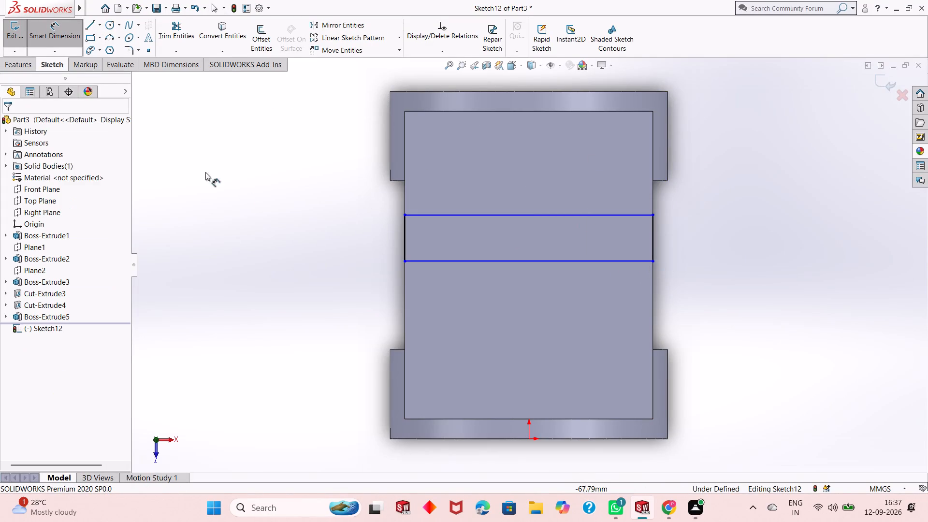
left_click(405, 215)
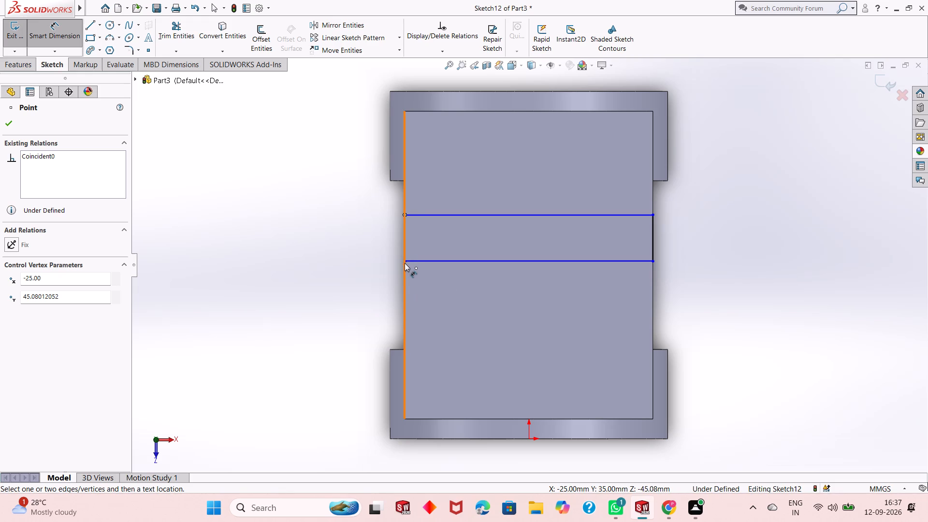
scroll(405, 265, "down", 5)
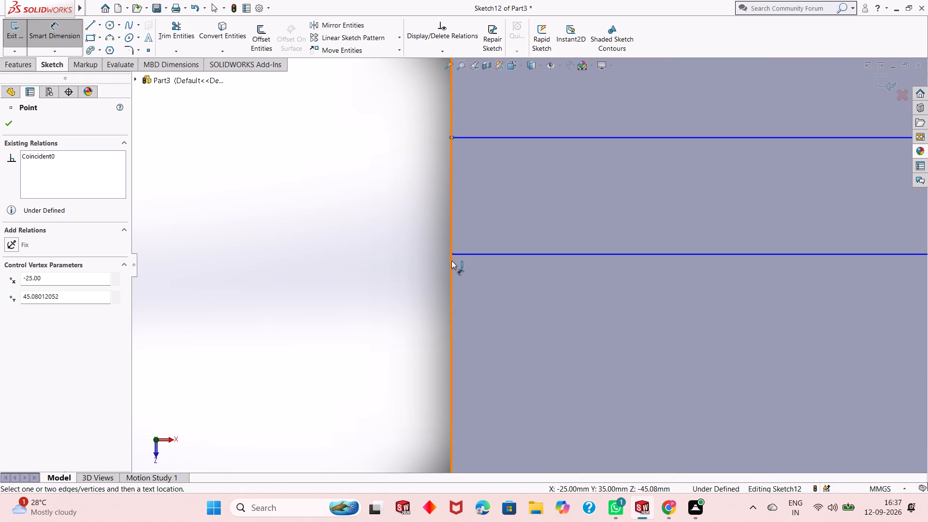
left_click(451, 261)
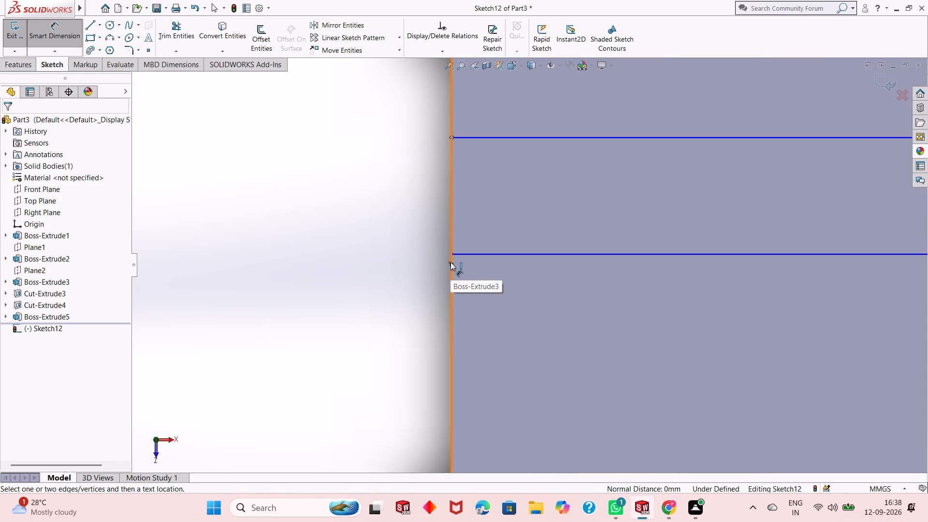
left_click(450, 263)
left_click(344, 271)
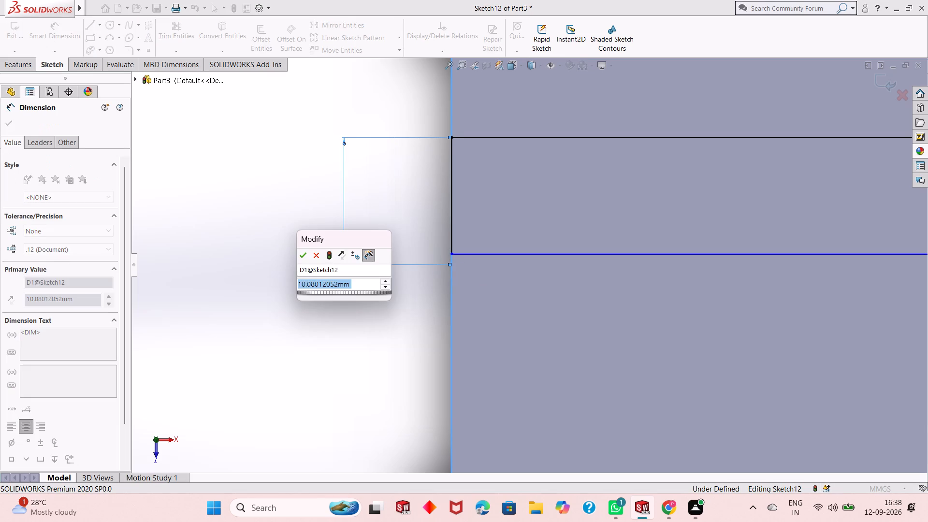
key("9")
key("Return")
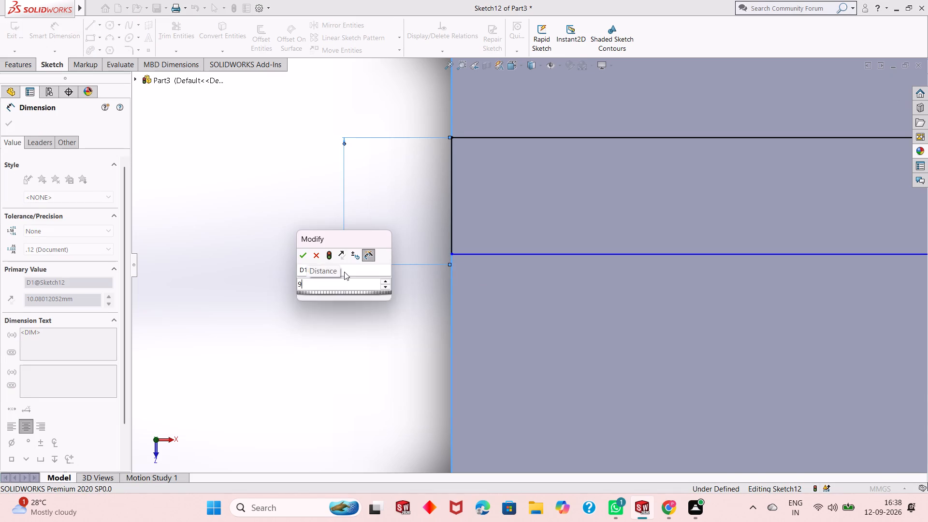
Dimension the rectangle's short side to 18 mm.
left_click(454, 228)
left_click(294, 236)
type("18")
key("Return")
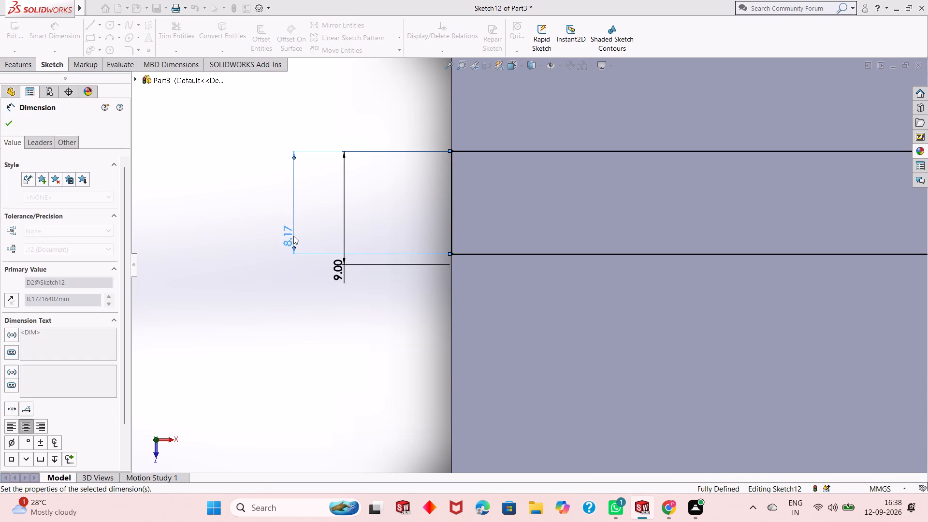
scroll(314, 254, "up", 2)
key("Escape")
scroll(293, 295, "up", 5)
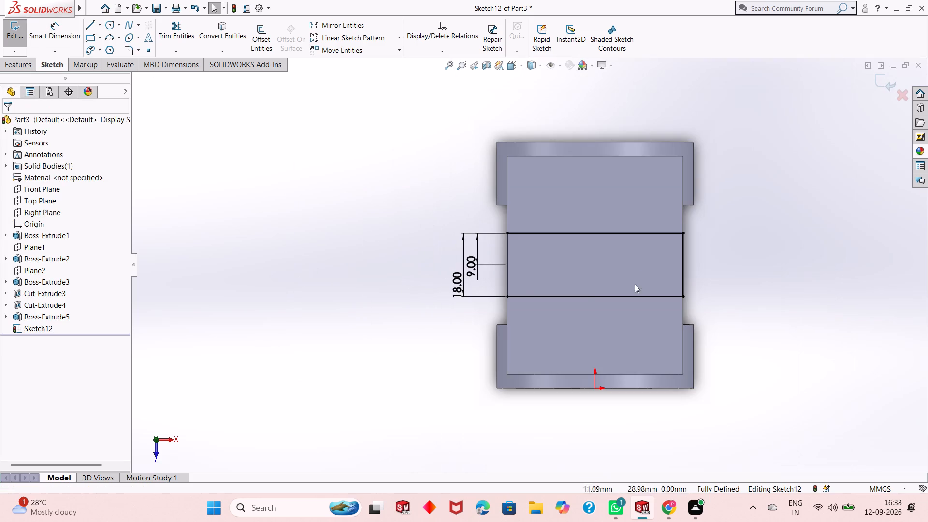
Extrude the 18 mm deep rectangle 75 mm blind upward from the block's top face, merged with the body.
left_click(9, 67)
left_click(7, 37)
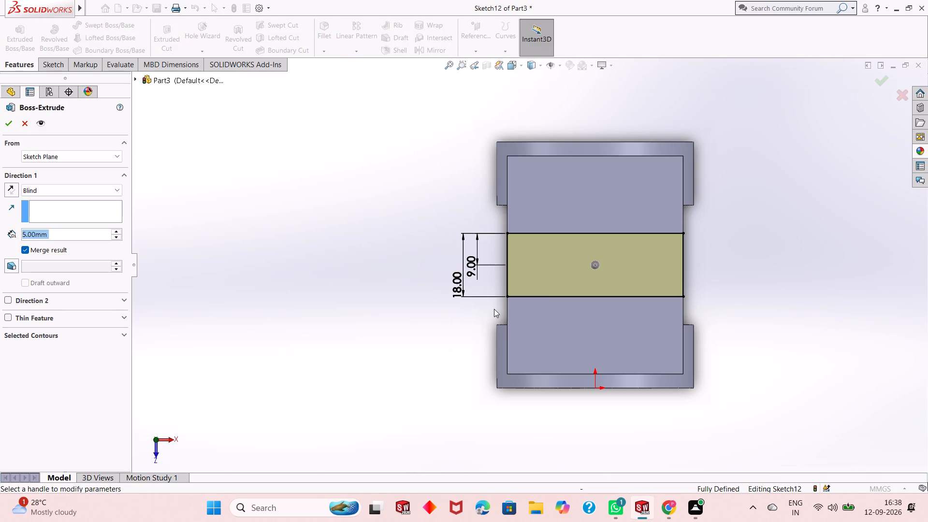
middle_click_drag(496, 310, 498, 198)
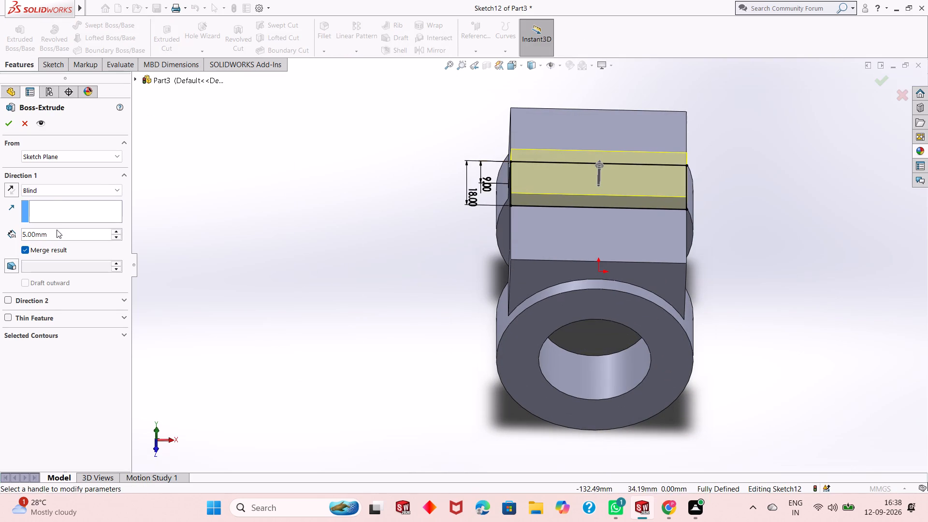
double_click(57, 233)
type("75")
key("Return")
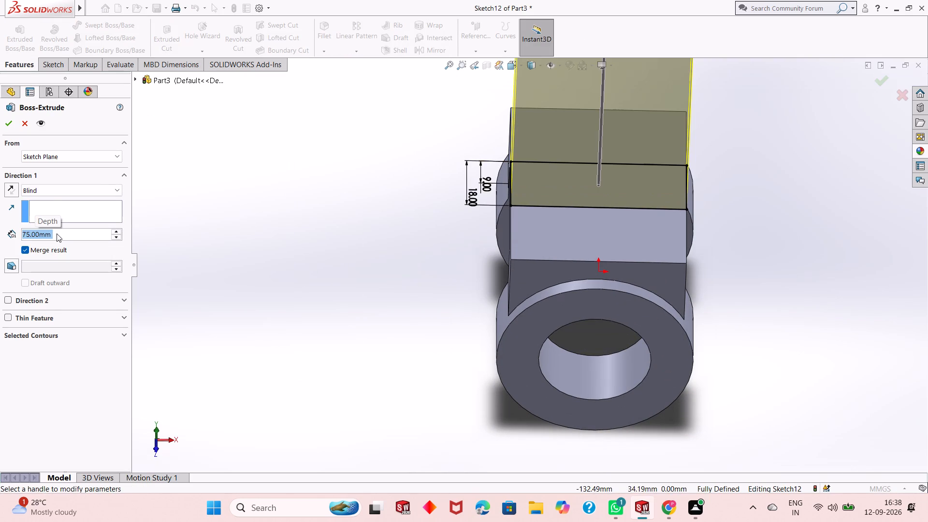
left_click(8, 124)
key("Escape")
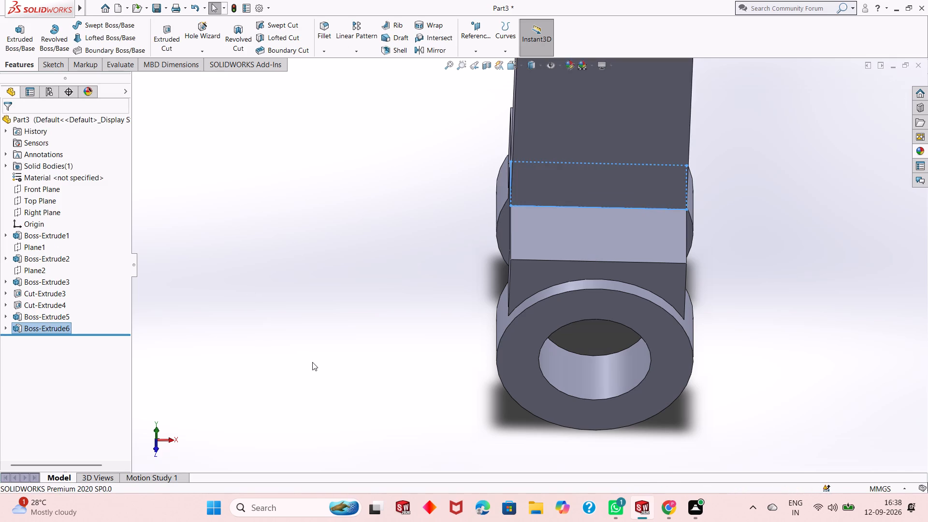
key("Escape")
Start a sketch on the broad front face of the 75 mm upright plate and view it face-on.
scroll(308, 365, "up", 5)
scroll(515, 246, "down", 1)
scroll(525, 263, "up", 1)
middle_click_drag(526, 263, 535, 199)
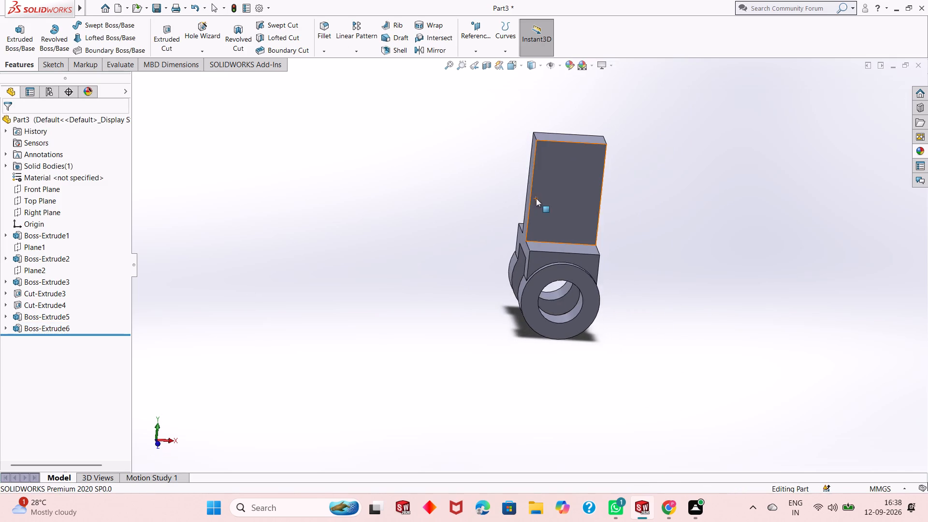
scroll(564, 164, "down", 2)
left_click(579, 168)
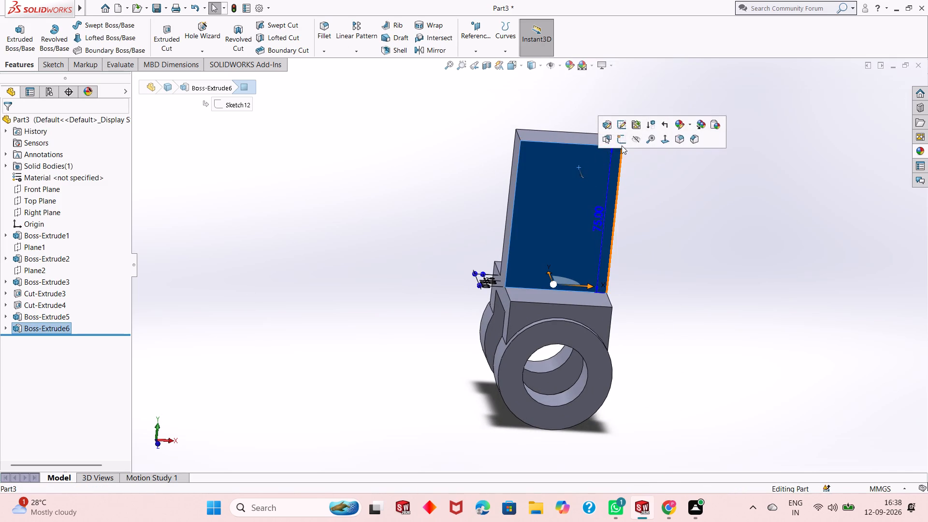
left_click(621, 138)
key("ctrl+8")
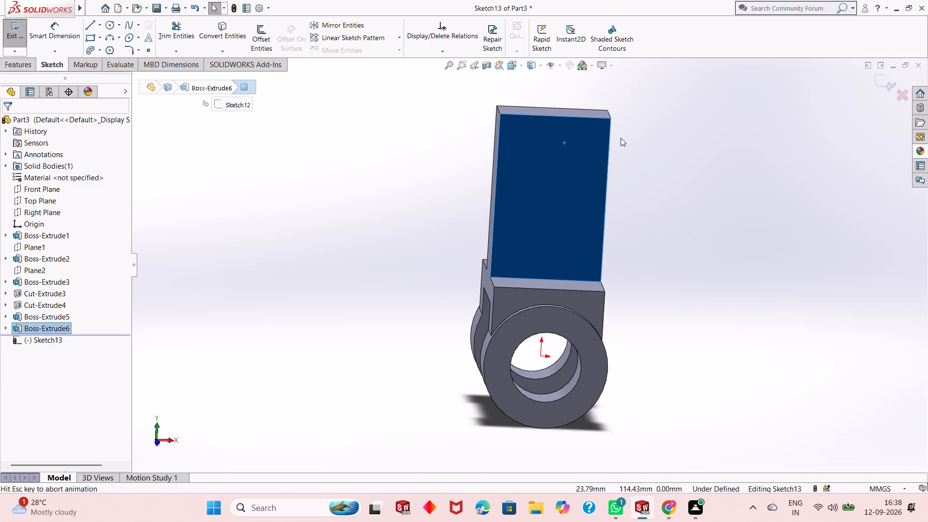
scroll(572, 208, "up", 1)
key("Escape")
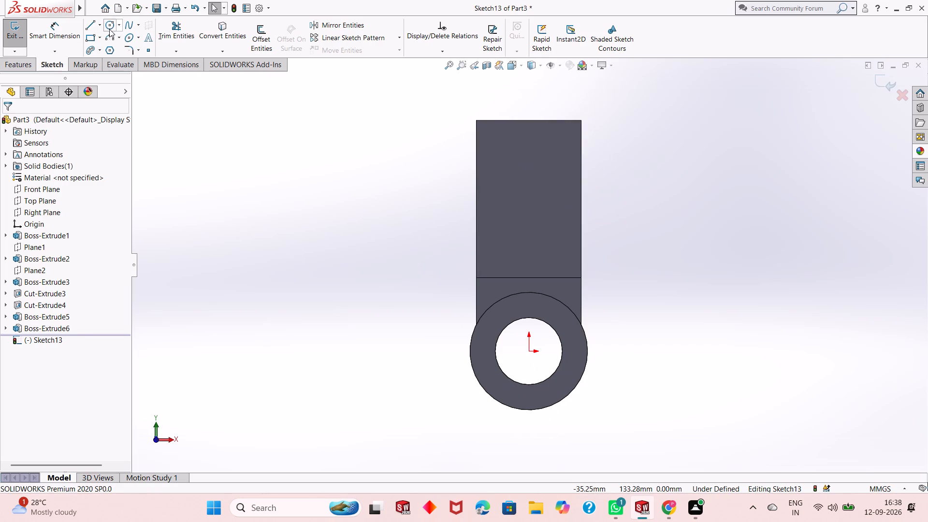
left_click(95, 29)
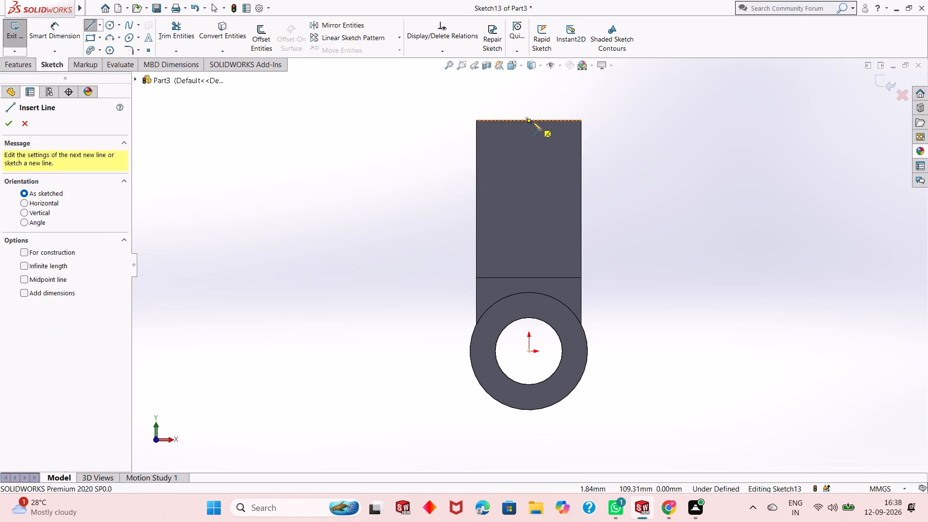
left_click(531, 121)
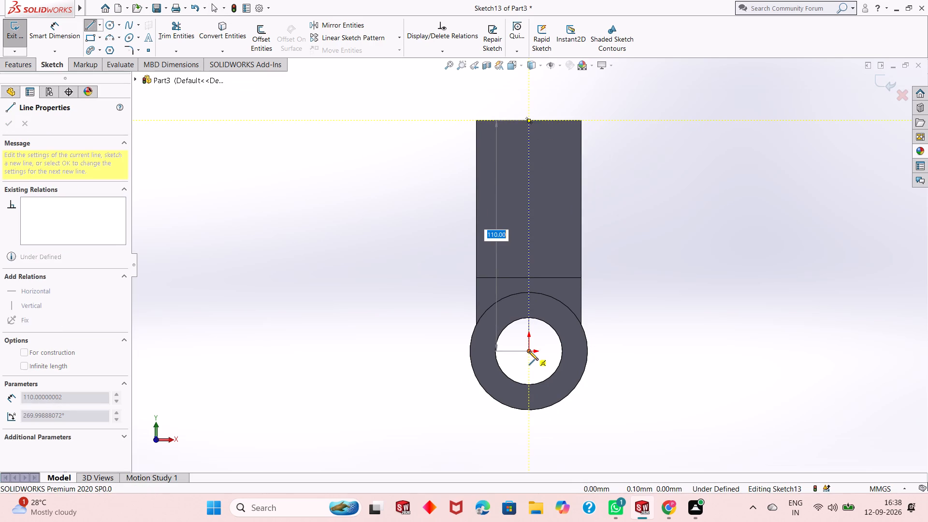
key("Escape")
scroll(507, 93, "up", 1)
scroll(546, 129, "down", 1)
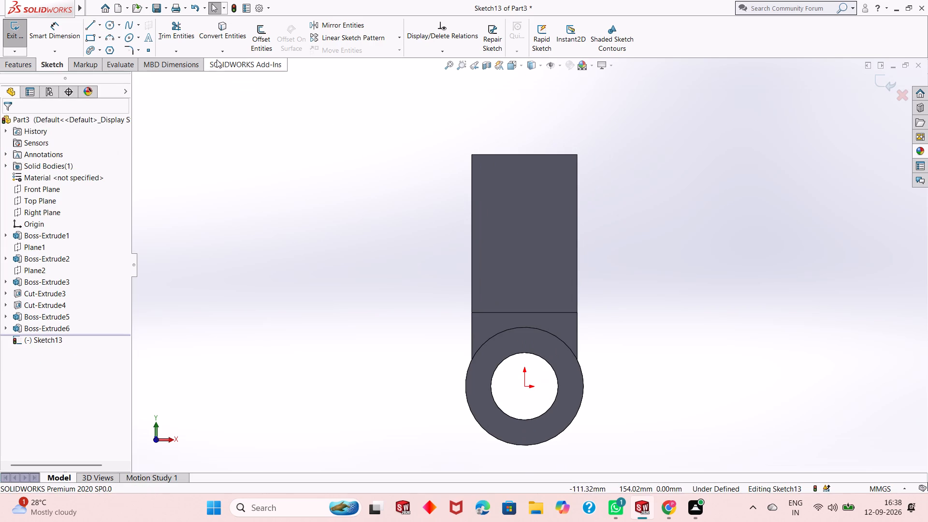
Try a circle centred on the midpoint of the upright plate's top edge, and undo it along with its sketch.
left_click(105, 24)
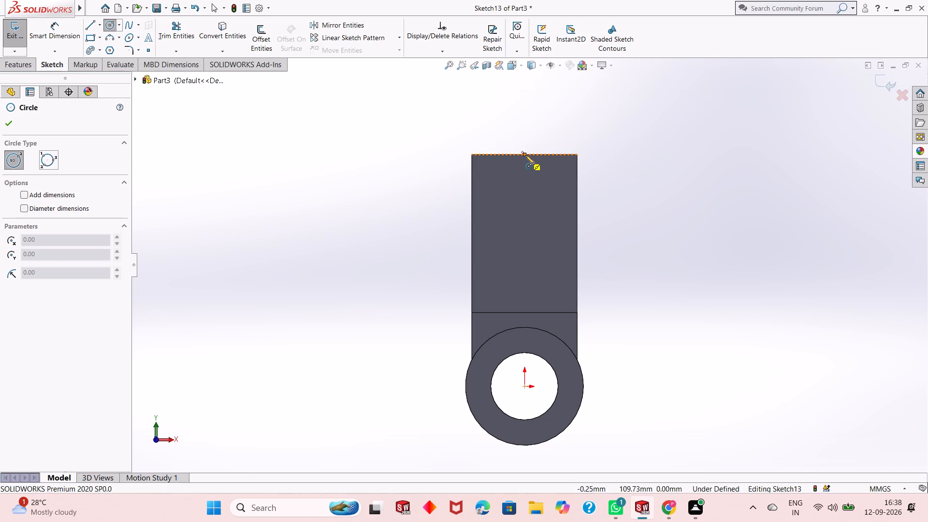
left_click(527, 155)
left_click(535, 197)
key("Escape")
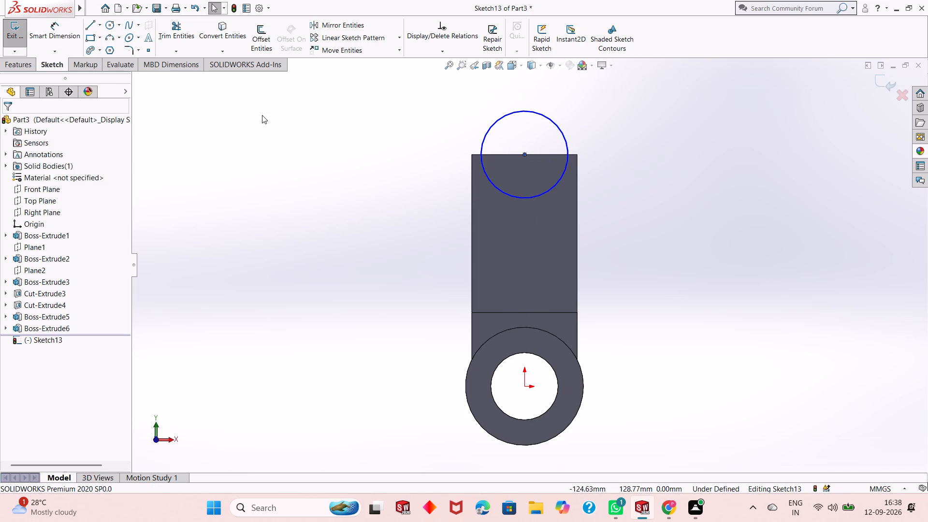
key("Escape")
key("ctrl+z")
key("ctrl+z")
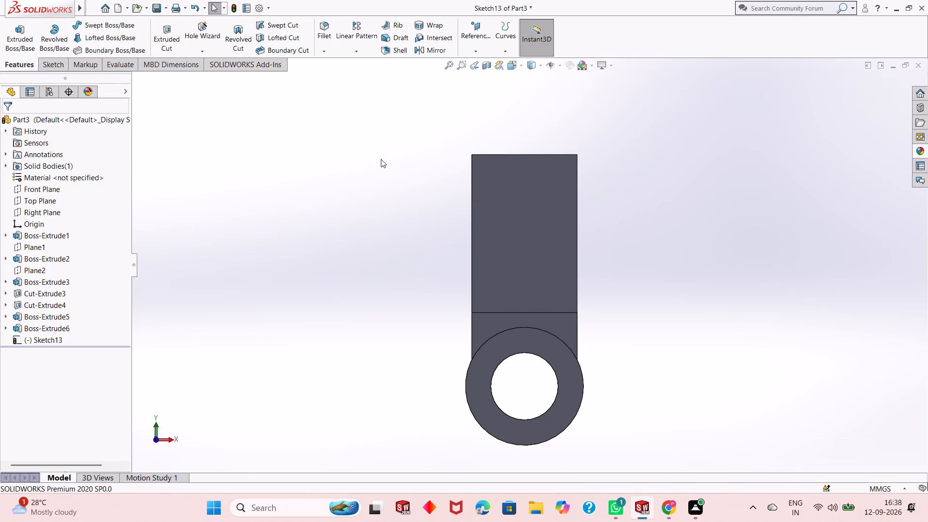
Set up a reference plane offset 23 mm from the Front Plane, with the offset flipped toward the upright plate.
middle_click_drag(406, 241, 443, 272)
scroll(441, 266, "down", 1)
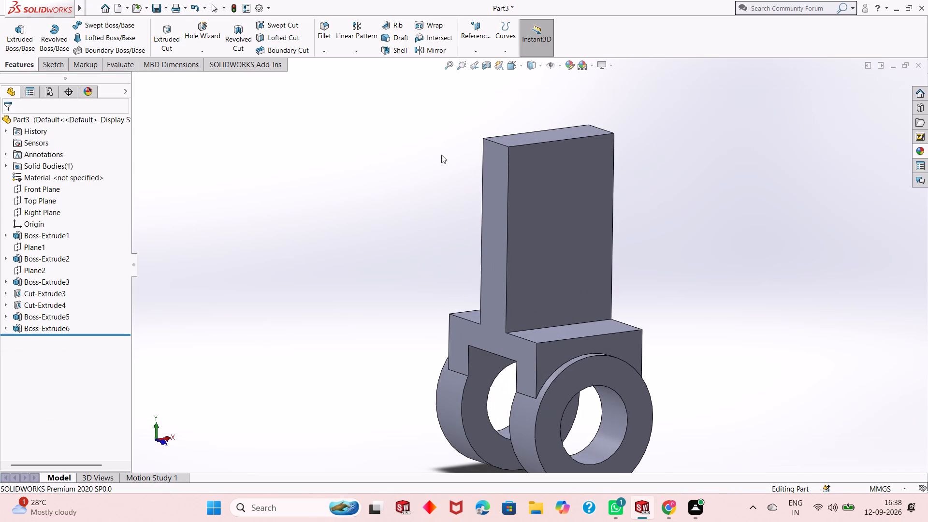
left_click(467, 51)
left_click(472, 58)
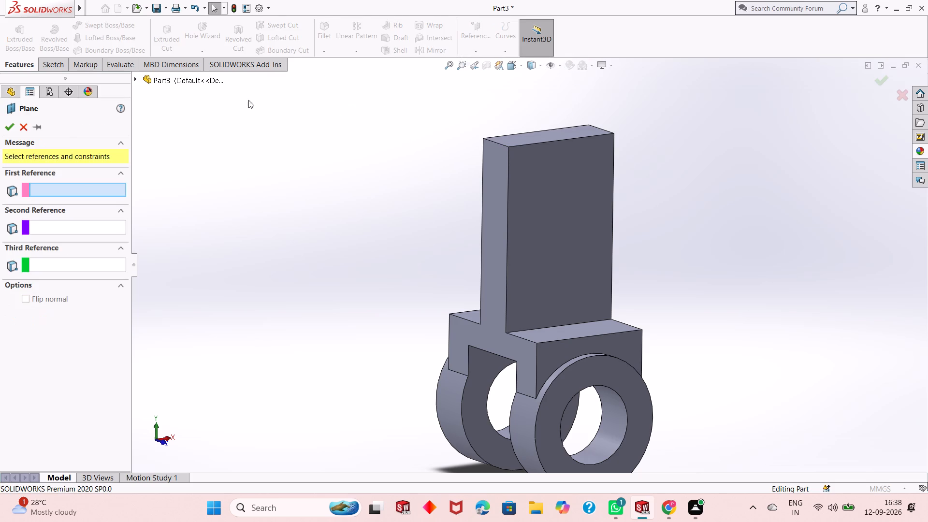
left_click(162, 81)
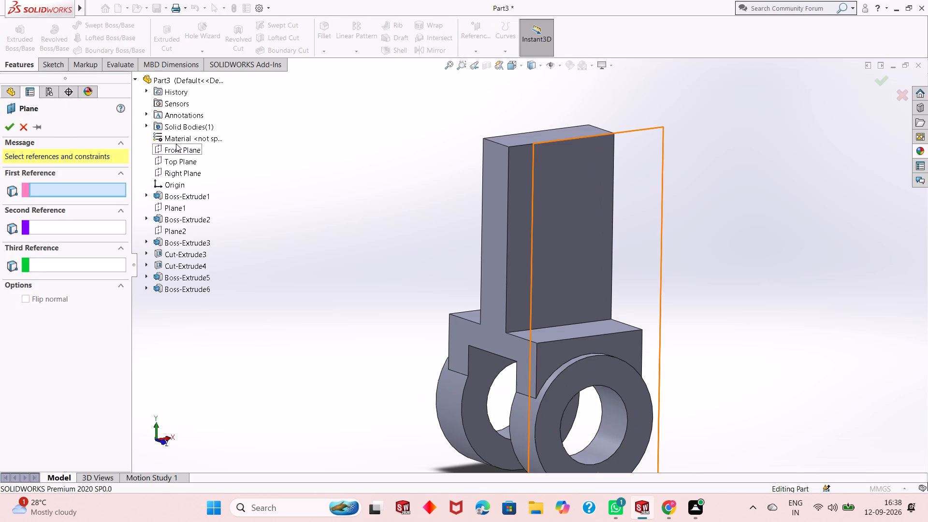
left_click(176, 144)
double_click(57, 276)
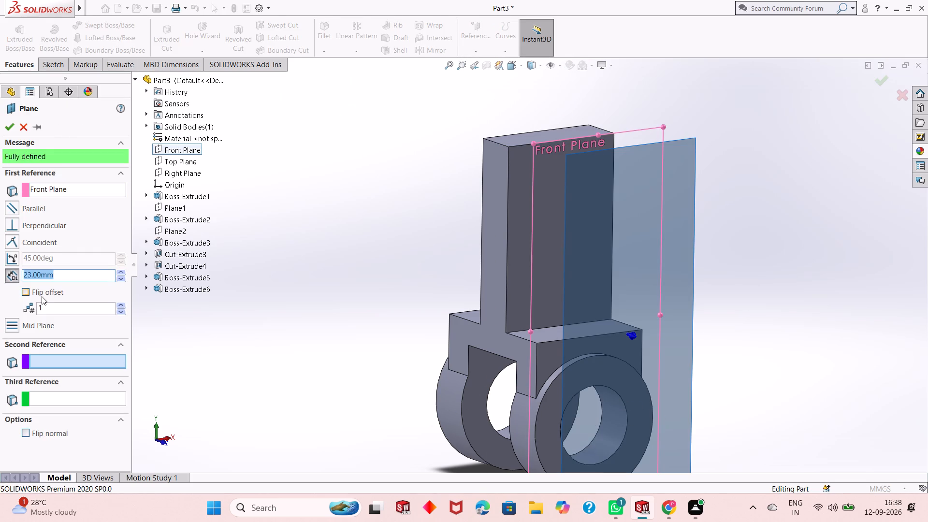
key("5")
key("BackSpace")
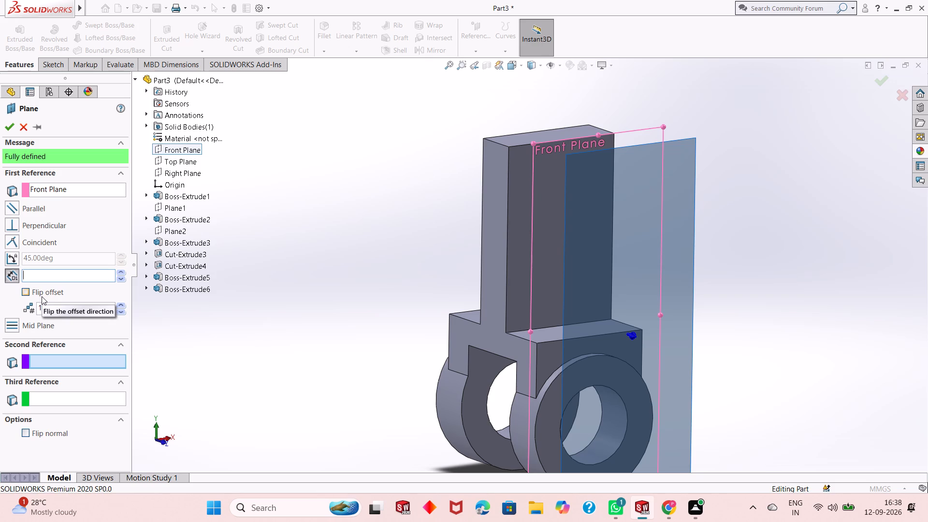
type("23")
key("Return")
left_click(39, 293)
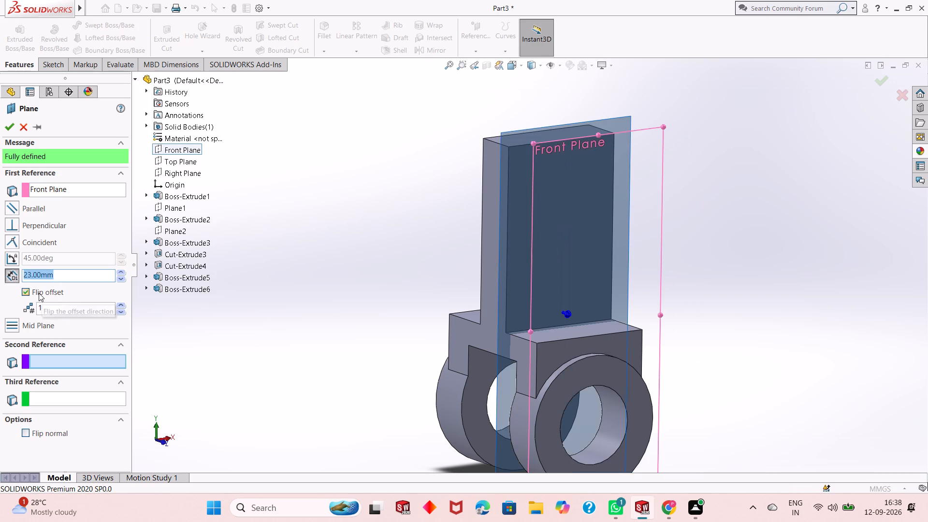
middle_click_drag(341, 323, 386, 329)
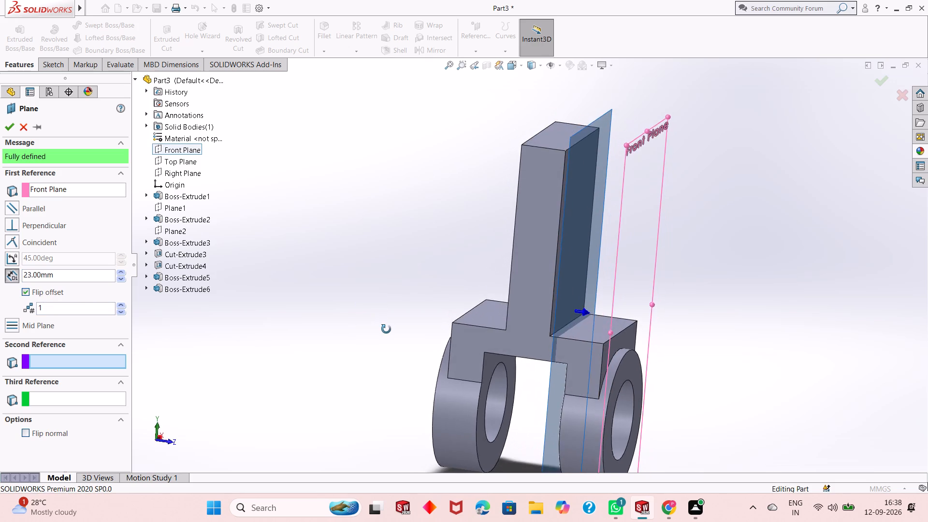
middle_click_drag(386, 329, 397, 323)
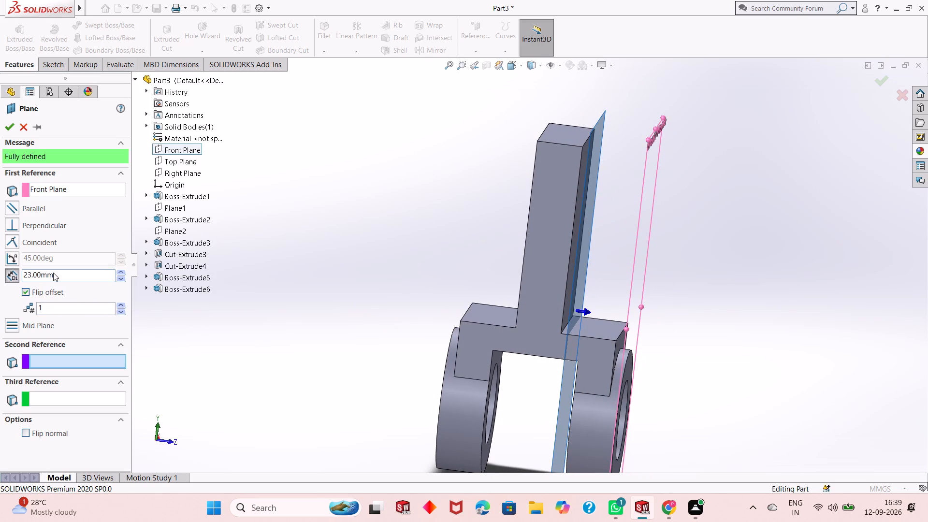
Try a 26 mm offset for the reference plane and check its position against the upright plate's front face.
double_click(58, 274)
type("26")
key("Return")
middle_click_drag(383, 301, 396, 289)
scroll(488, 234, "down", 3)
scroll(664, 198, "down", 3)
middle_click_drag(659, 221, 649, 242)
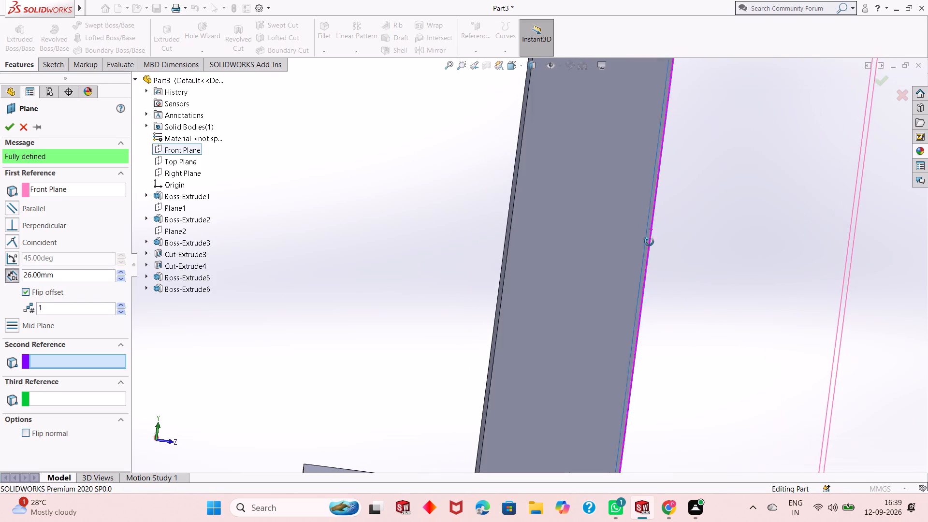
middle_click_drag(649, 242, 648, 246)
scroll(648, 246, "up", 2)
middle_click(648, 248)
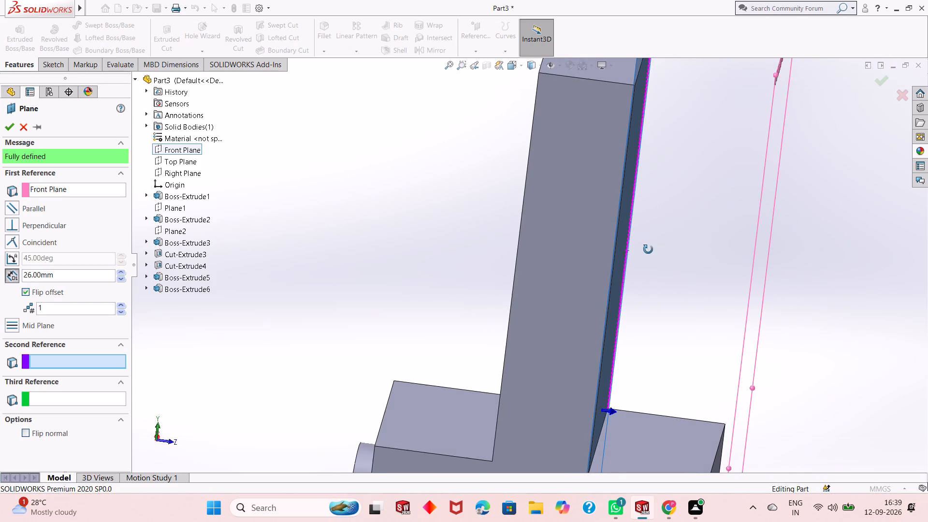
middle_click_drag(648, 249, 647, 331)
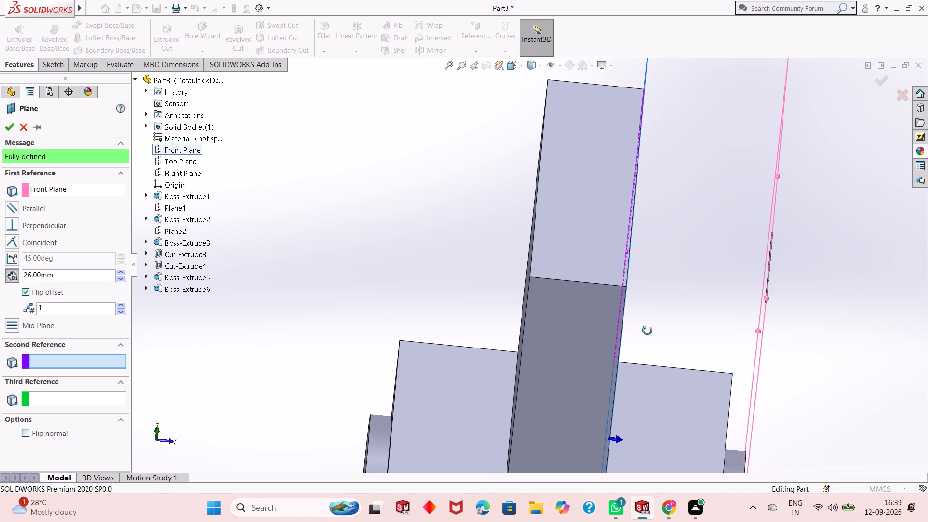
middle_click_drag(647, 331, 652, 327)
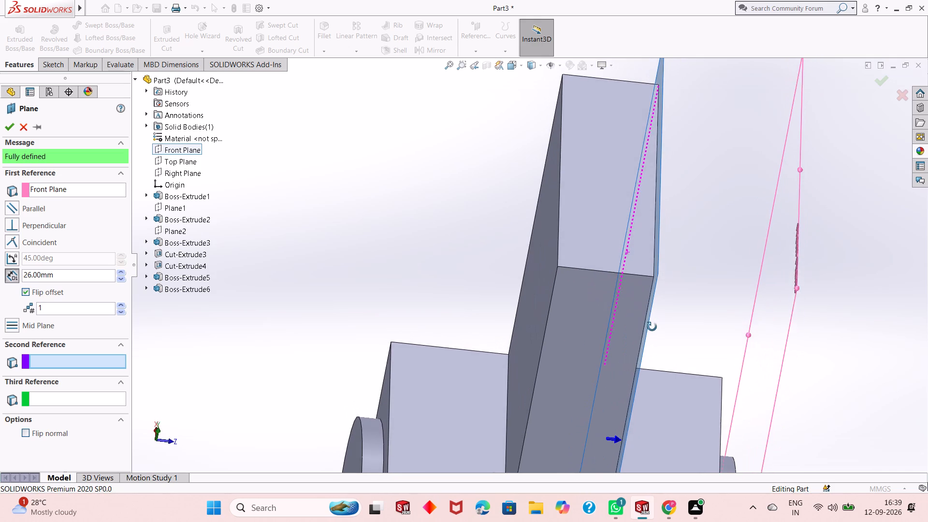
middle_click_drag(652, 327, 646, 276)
Set the reference plane's offset to 23 mm and create the plane.
double_click(68, 271)
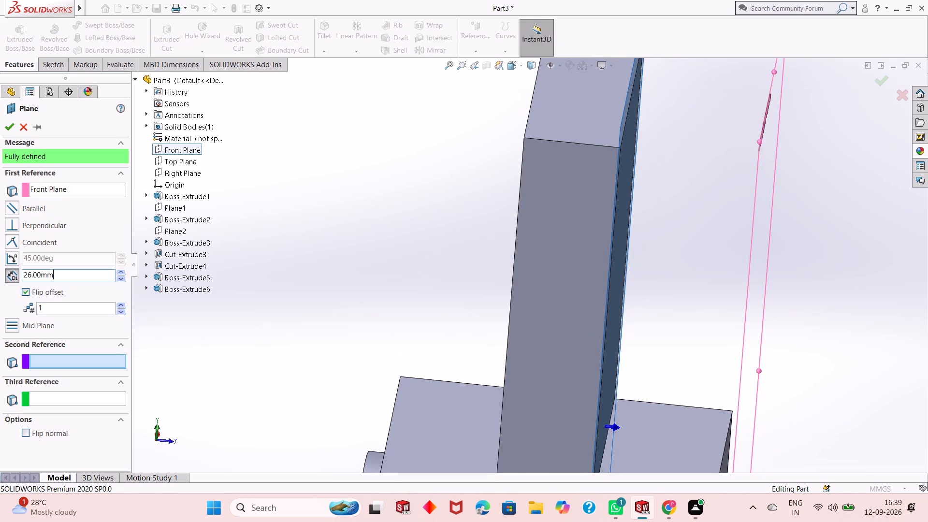
type("23")
key("Return")
scroll(145, 301, "up", 3)
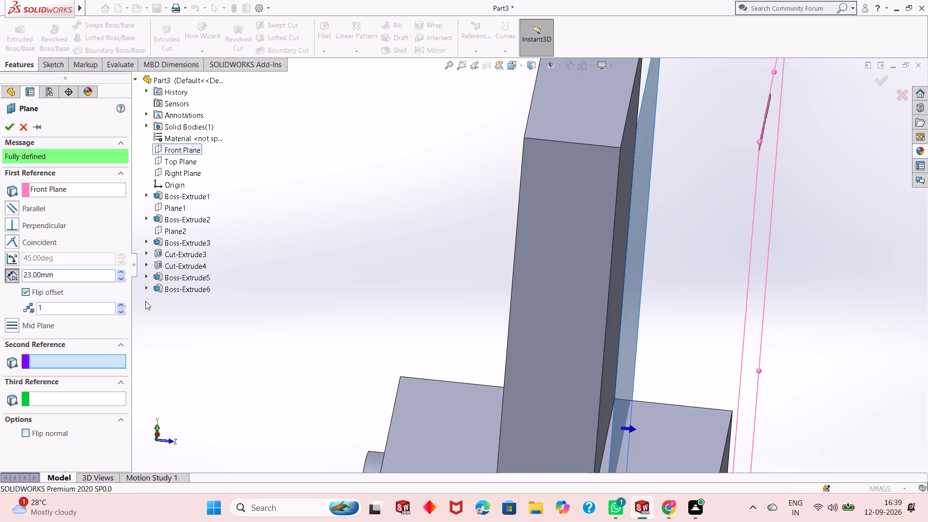
scroll(145, 301, "up", 1)
scroll(314, 281, "up", 5)
middle_click_drag(667, 310, 667, 309)
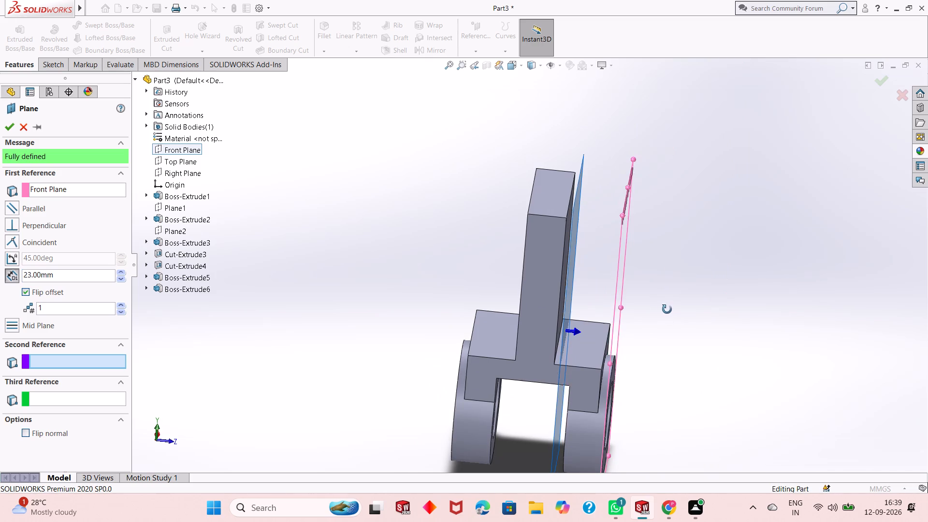
middle_click_drag(667, 309, 655, 316)
left_click(7, 128)
Start a sketch on the new 23 mm offset plane and view it face-on.
middle_click_drag(681, 235, 681, 235)
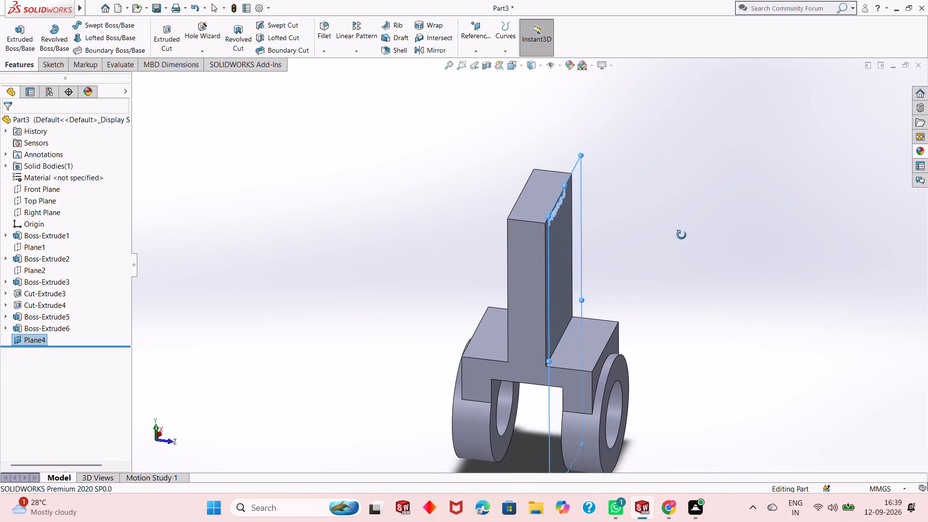
middle_click_drag(681, 235, 665, 240)
left_click(572, 177)
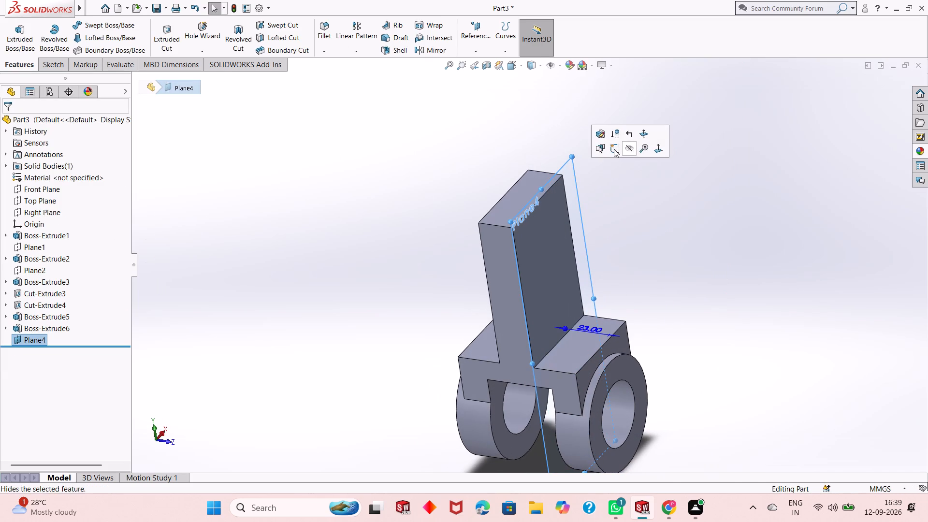
left_click(614, 149)
key("ctrl+8")
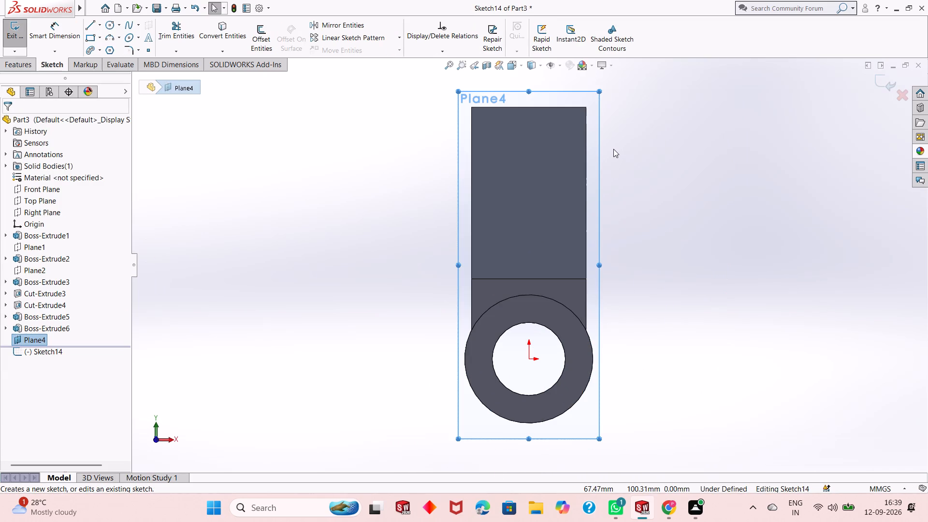
key("Escape")
Sketch a circle about 31 mm in diameter, centred on the midpoint of the upright plate's top edge.
scroll(587, 297, "up", 2)
scroll(550, 122, "down", 2)
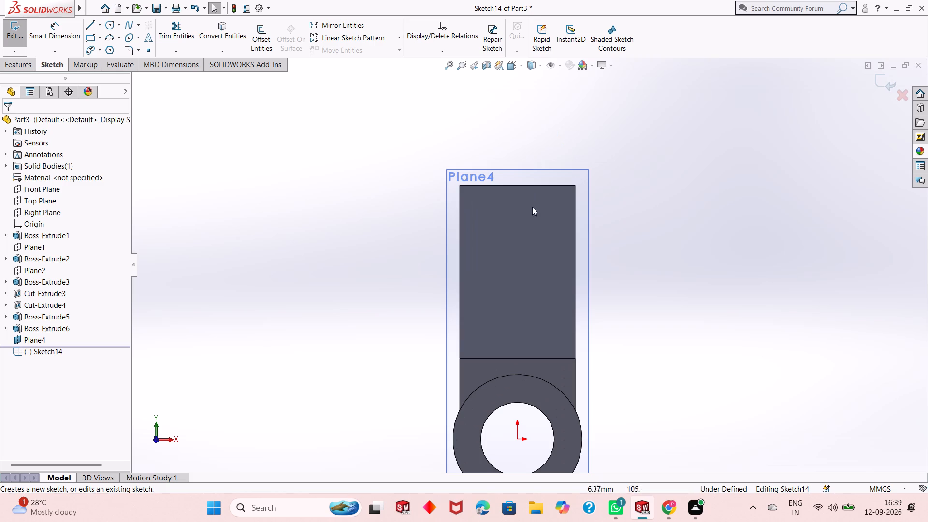
left_click(109, 26)
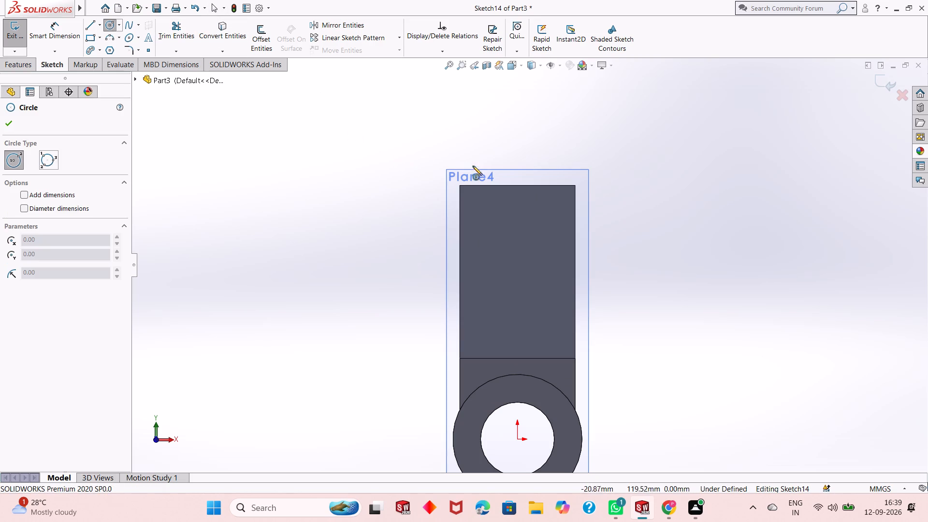
left_click(517, 186)
left_click(522, 150)
key("Escape")
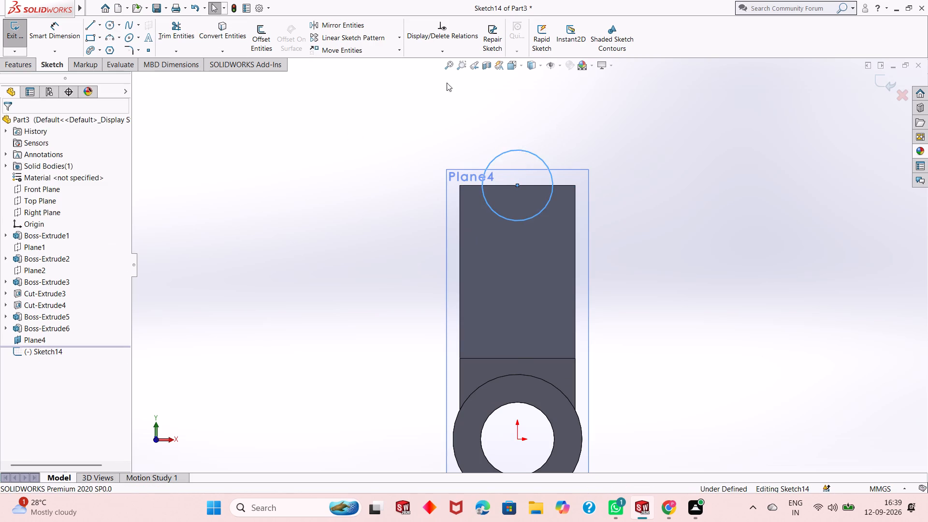
key("Escape")
key("Escape")
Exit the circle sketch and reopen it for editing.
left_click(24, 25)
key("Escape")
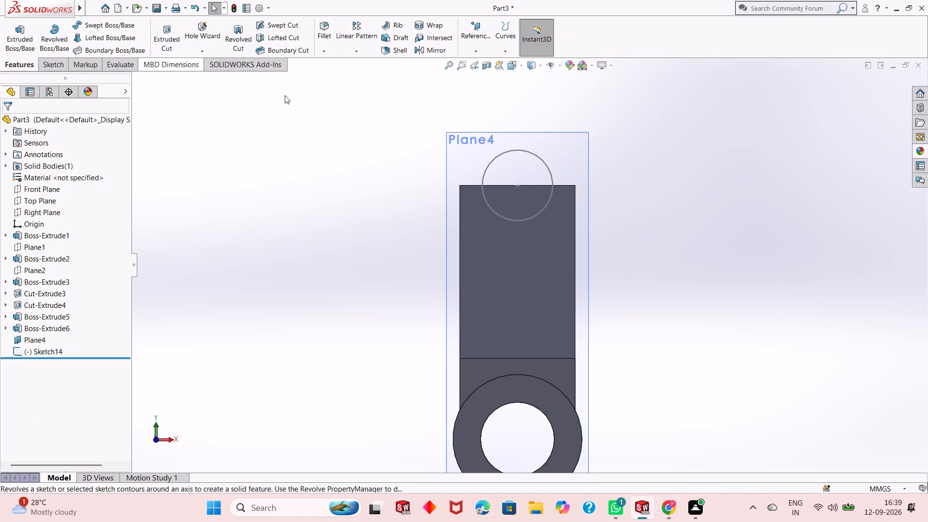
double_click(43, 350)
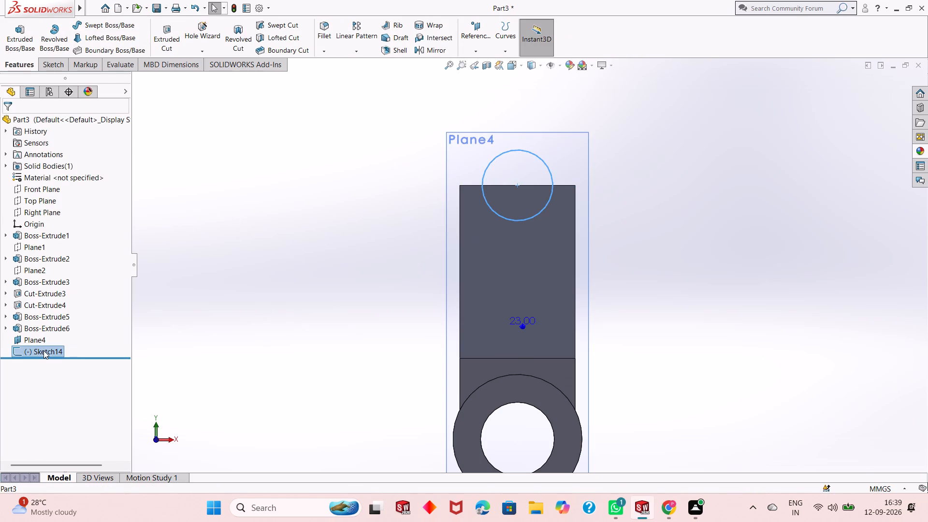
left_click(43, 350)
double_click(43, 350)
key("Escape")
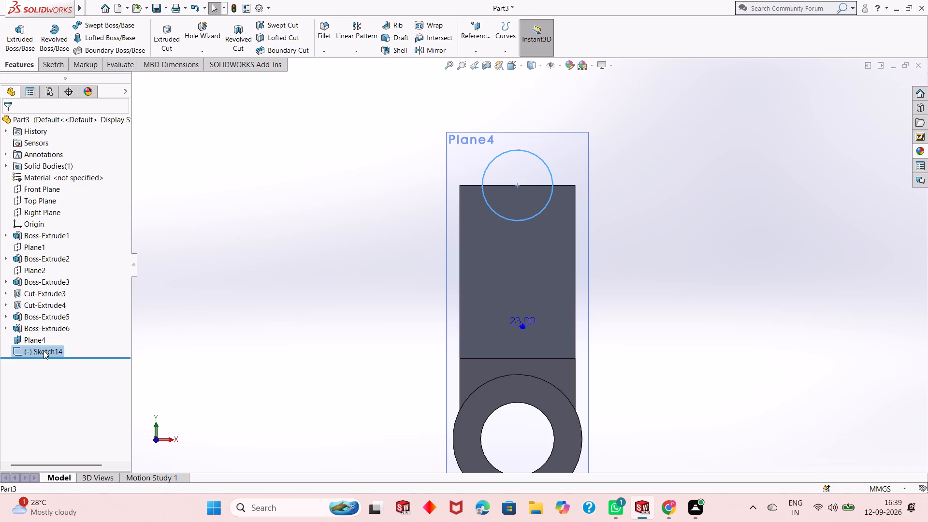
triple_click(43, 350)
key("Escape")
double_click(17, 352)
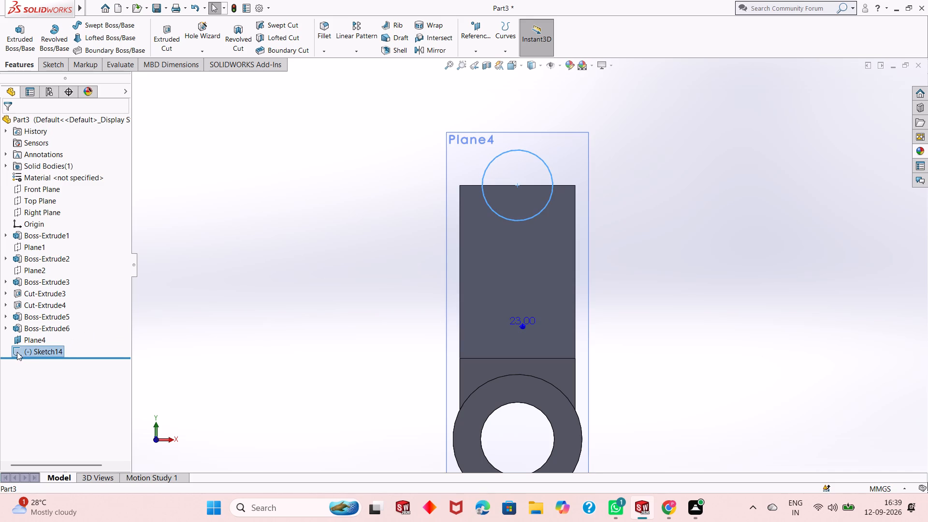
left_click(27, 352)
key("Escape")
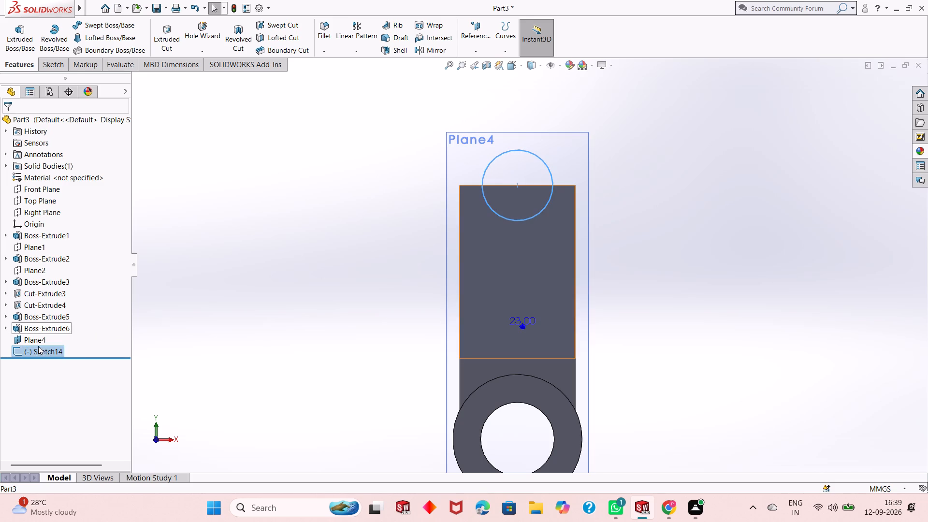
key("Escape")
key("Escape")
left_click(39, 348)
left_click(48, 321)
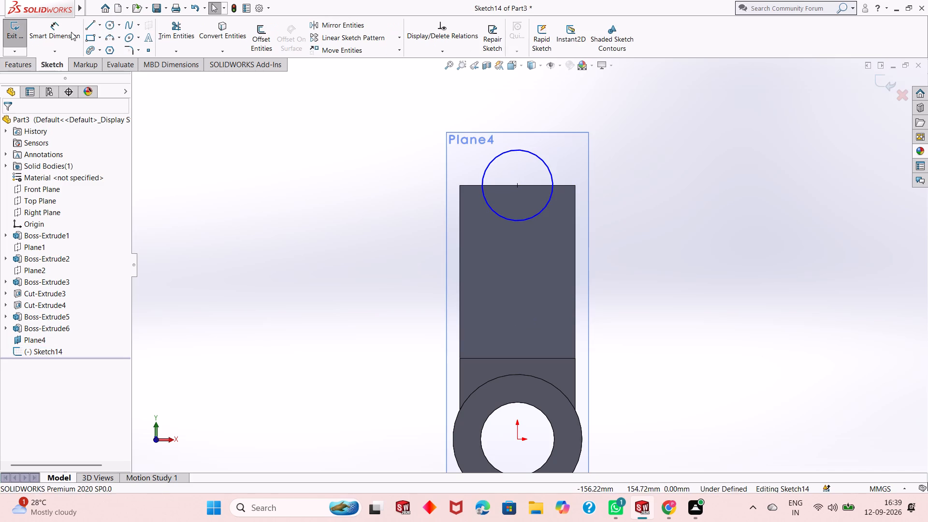
Dimension the circle's diameter to 50 mm.
left_click(71, 32)
left_click(496, 157)
left_click(275, 213)
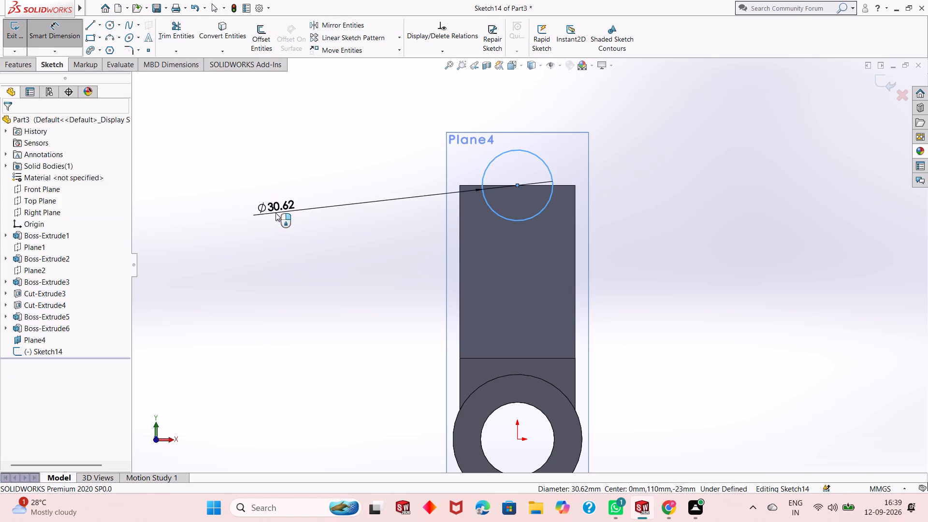
type("50")
key("Return")
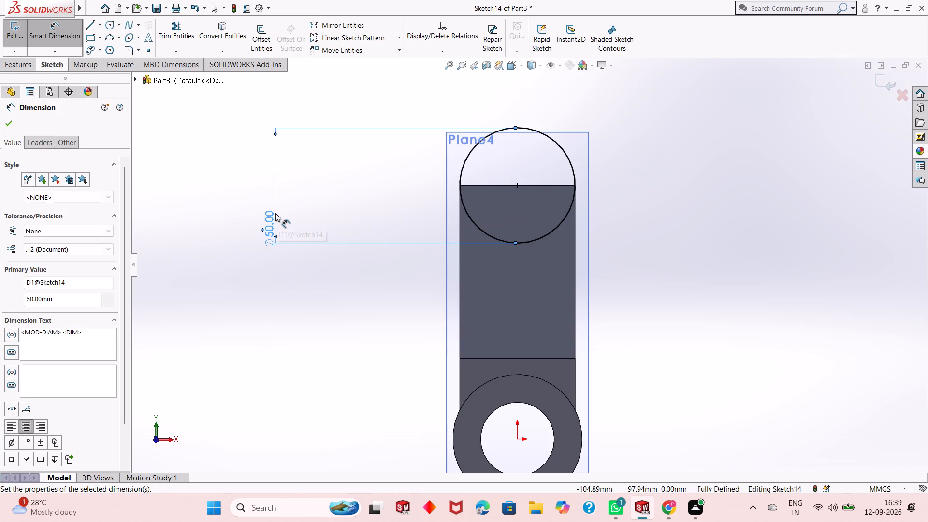
key("Escape")
key("Escape")
key("Escape")
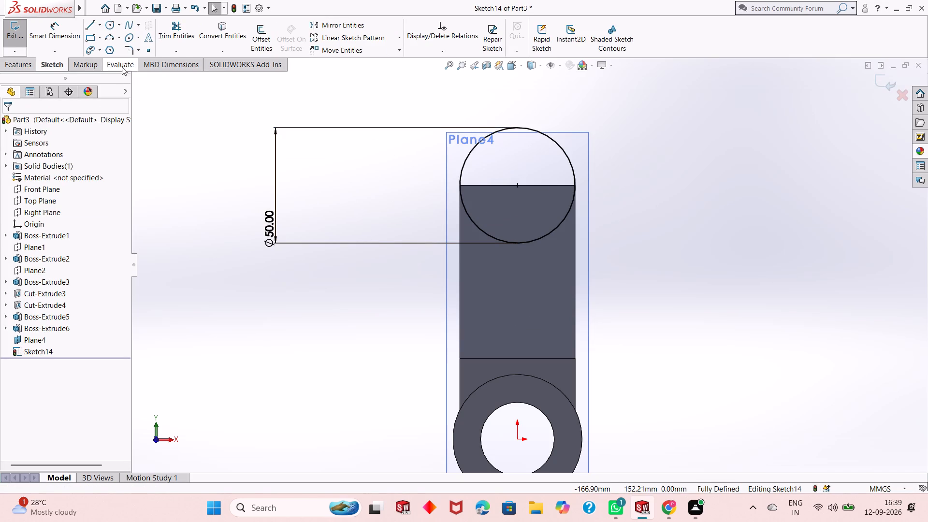
Sketch an inner circle about 30 mm in diameter, concentric with the 50 mm circle.
left_click(105, 27)
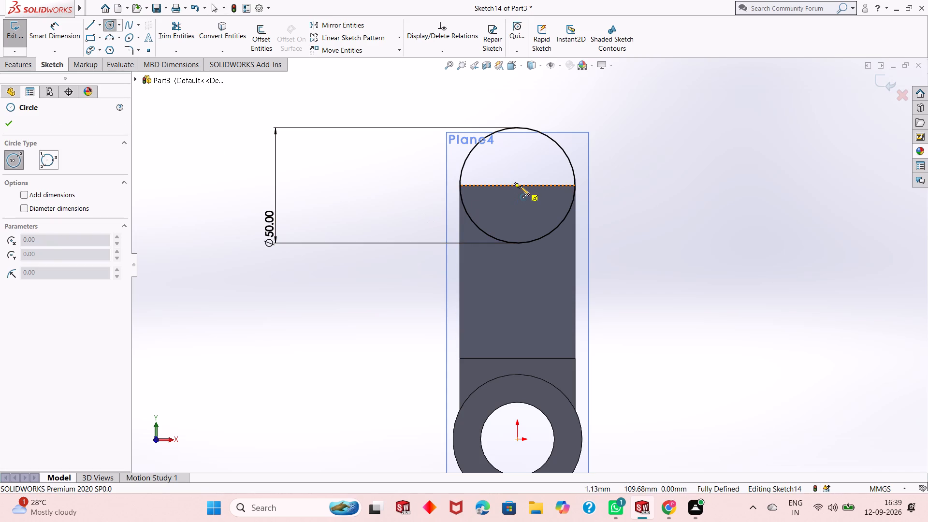
left_click(520, 186)
left_click(544, 163)
key("Escape")
Dimension the inner circle's diameter to 25 mm.
left_click(56, 32)
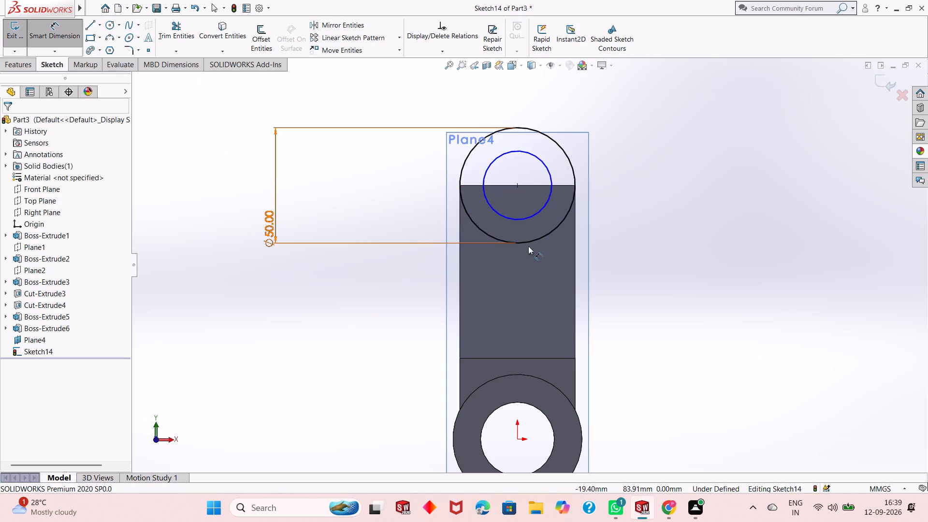
left_click(521, 219)
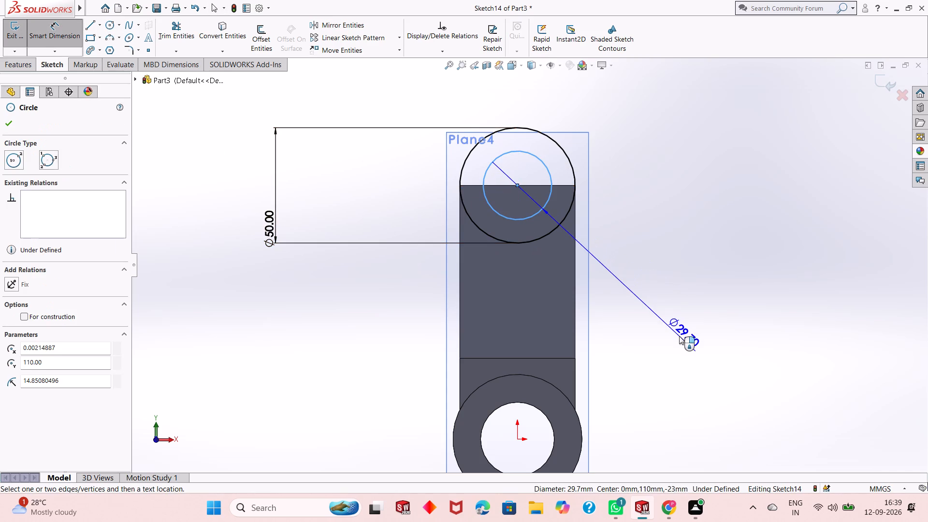
left_click(679, 336)
type("25")
key("Return")
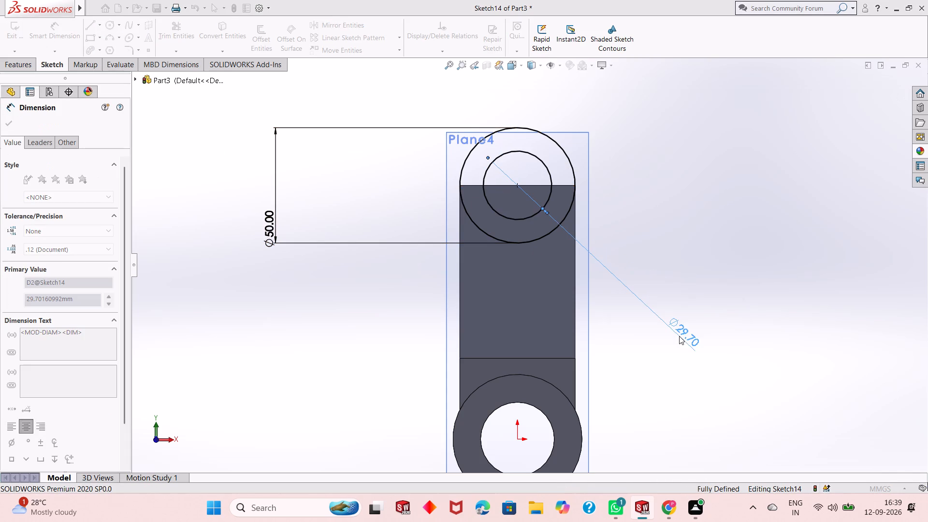
key("Escape")
key("Escape")
Extrude the two concentric circles as a 46 mm blind boss, reversed back across the upright plate.
middle_click_drag(616, 336, 674, 313)
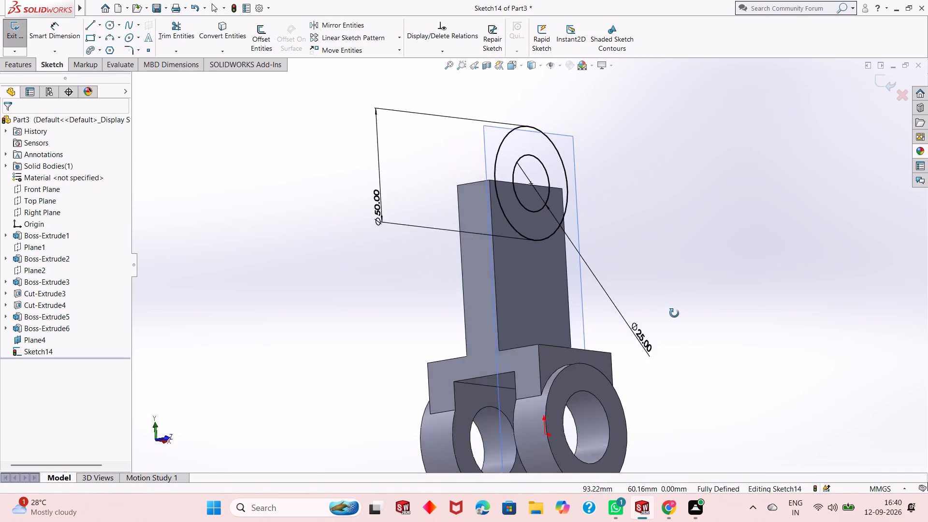
middle_click_drag(674, 313, 690, 378)
left_click(30, 68)
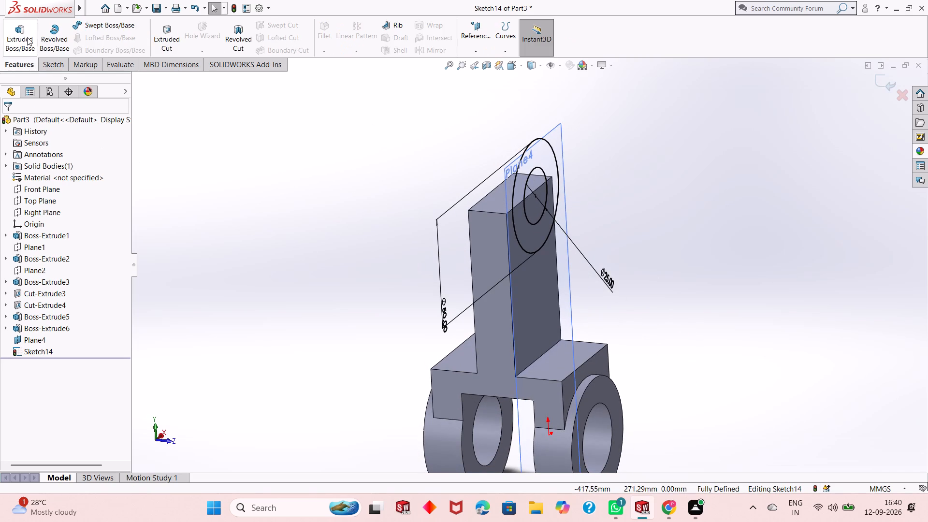
left_click(27, 37)
scroll(351, 208, "up", 2)
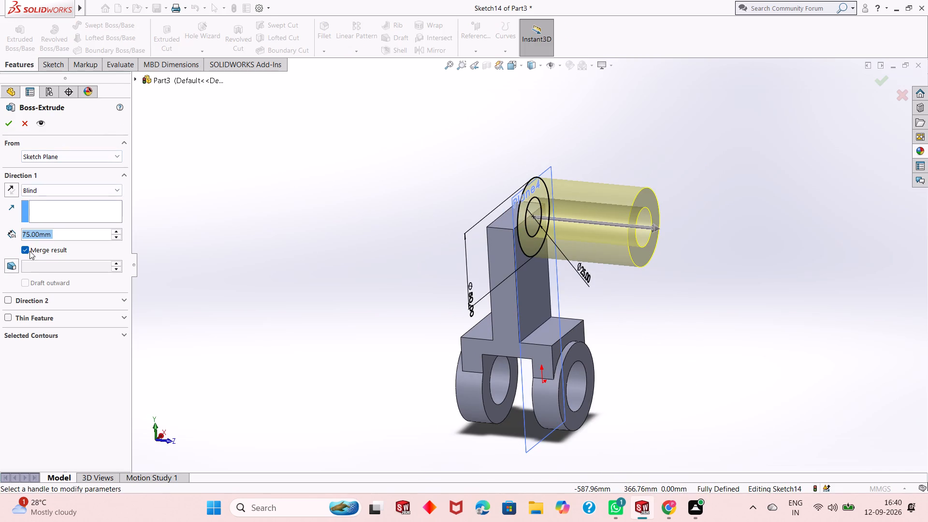
left_click(15, 189)
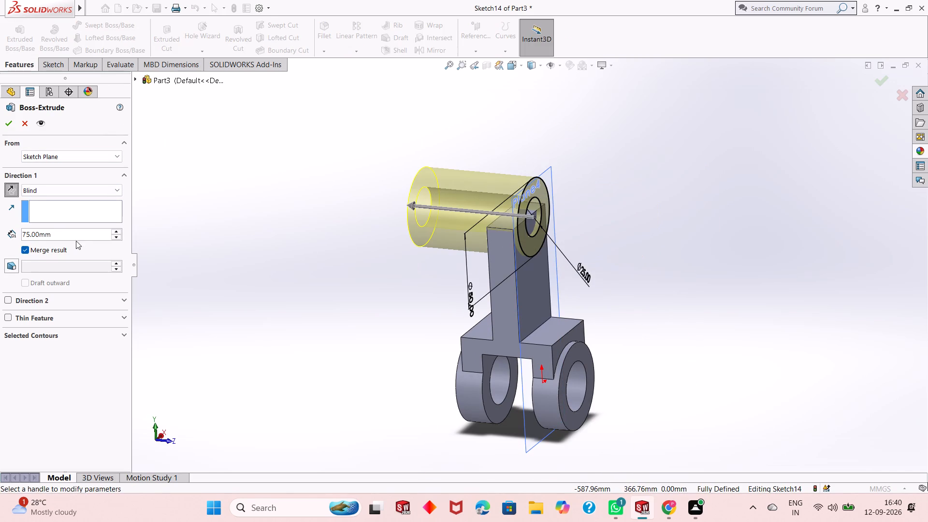
double_click(65, 234)
type("46")
key("Return")
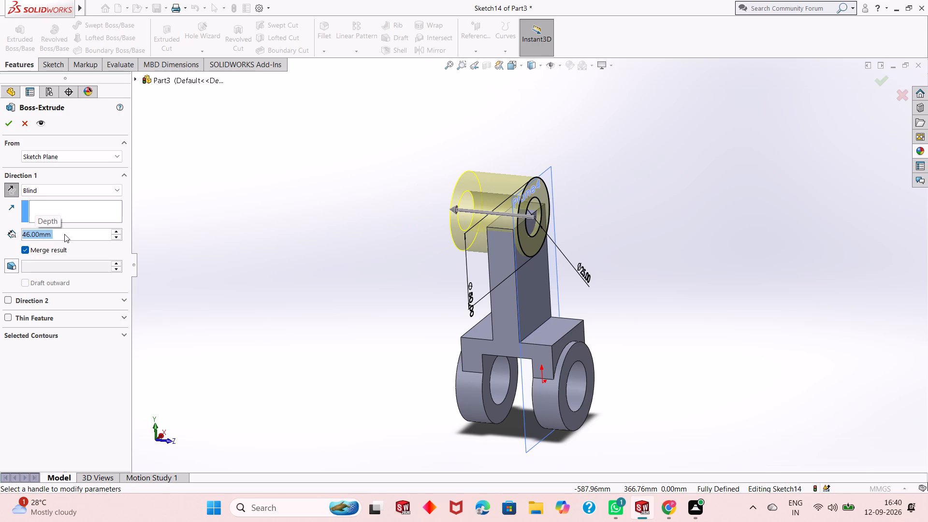
left_click(12, 127)
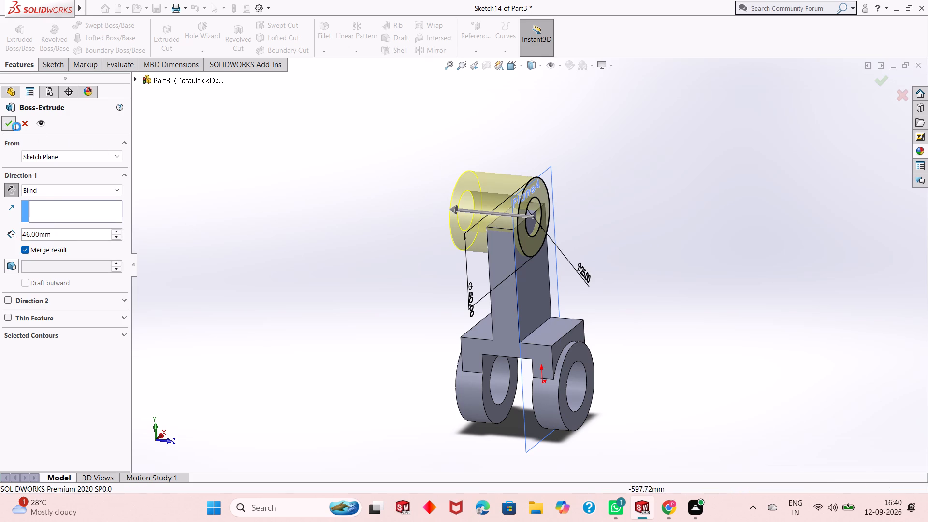
key("Escape")
key("Escape")
Start a sketch on the part of the upright plate's face that blocks the upper ring's bore, viewed face-on.
middle_click_drag(426, 343, 425, 336)
middle_click_drag(626, 305, 571, 334)
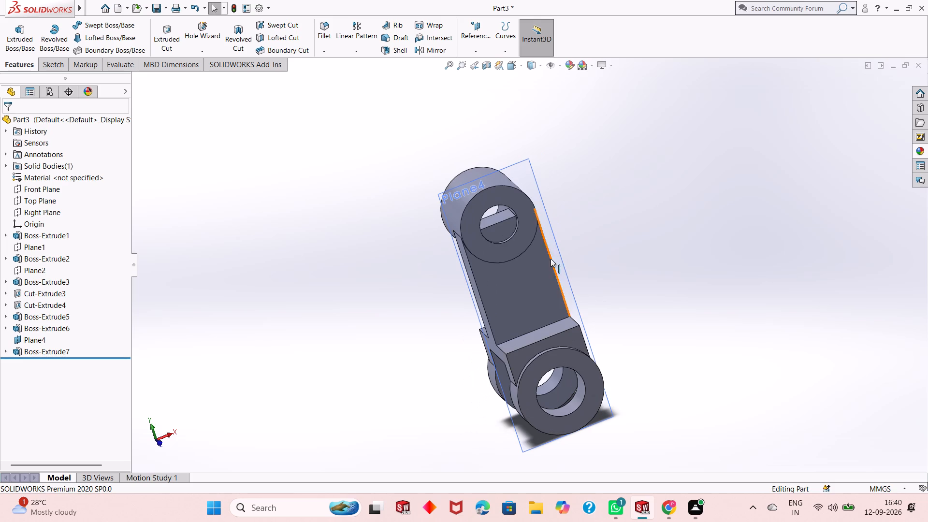
left_click(501, 233)
left_click(548, 203)
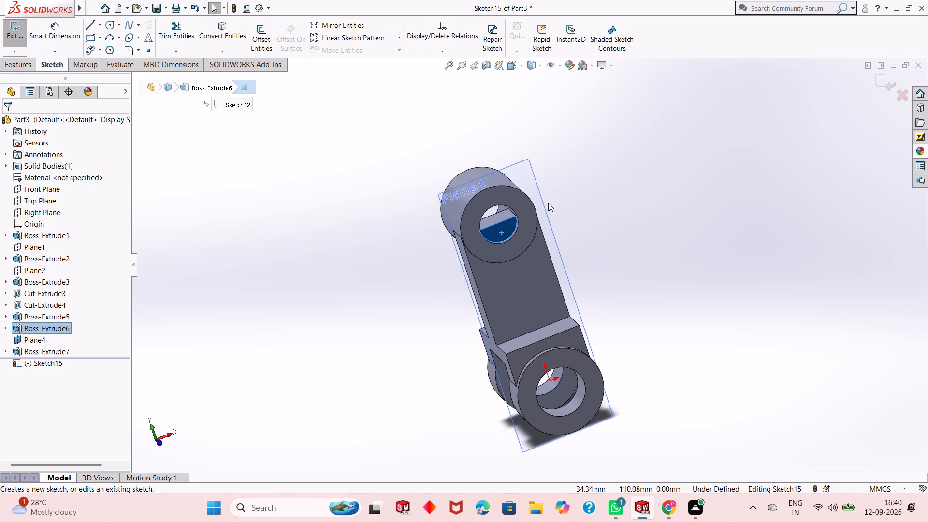
key("ctrl+8")
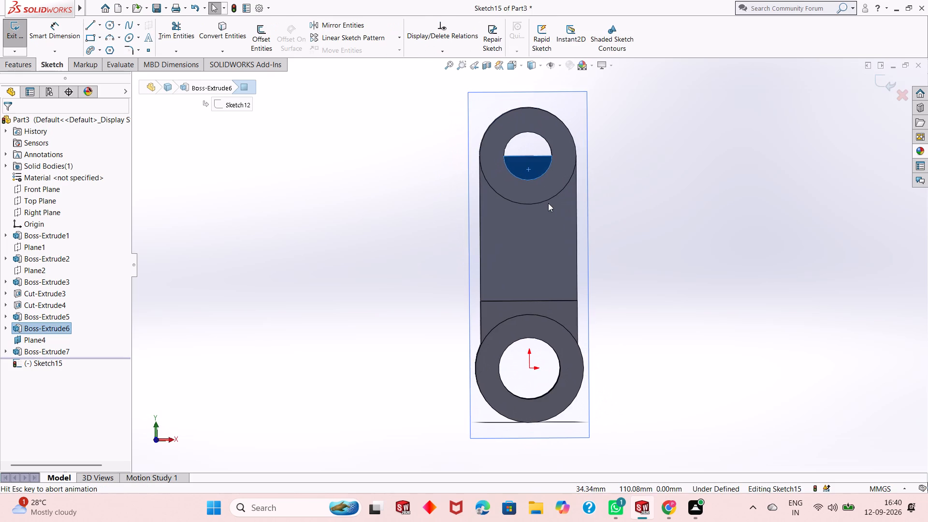
key("Escape")
key("Escape")
key("Escape")
Sketch a circle about 25 mm in diameter centred in the upper ring, matching the edge of its bore.
left_click(111, 26)
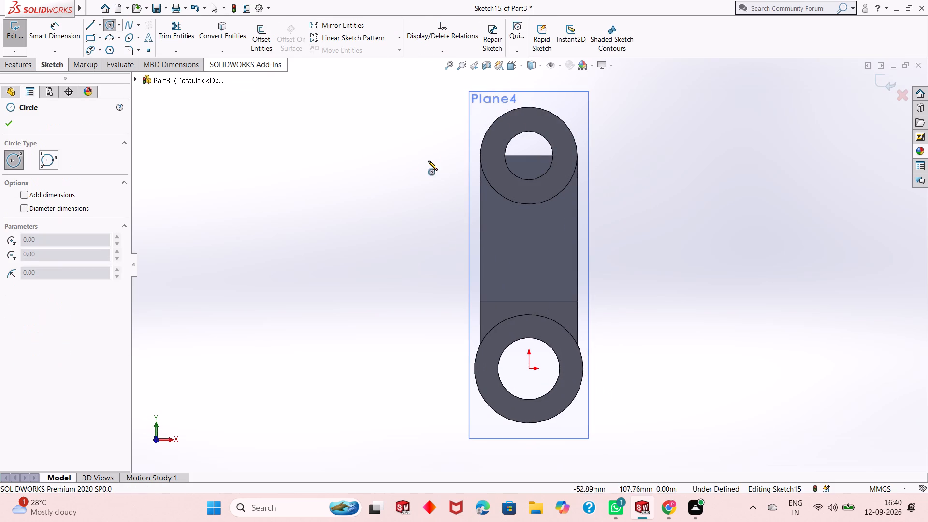
left_click(529, 155)
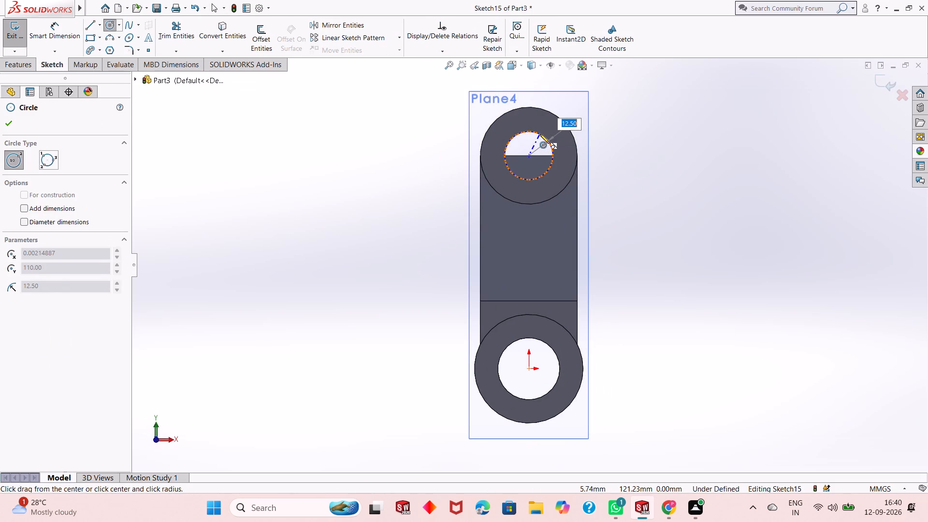
left_click(540, 134)
key("Escape")
key("Escape")
key("Escape")
key("Escape")
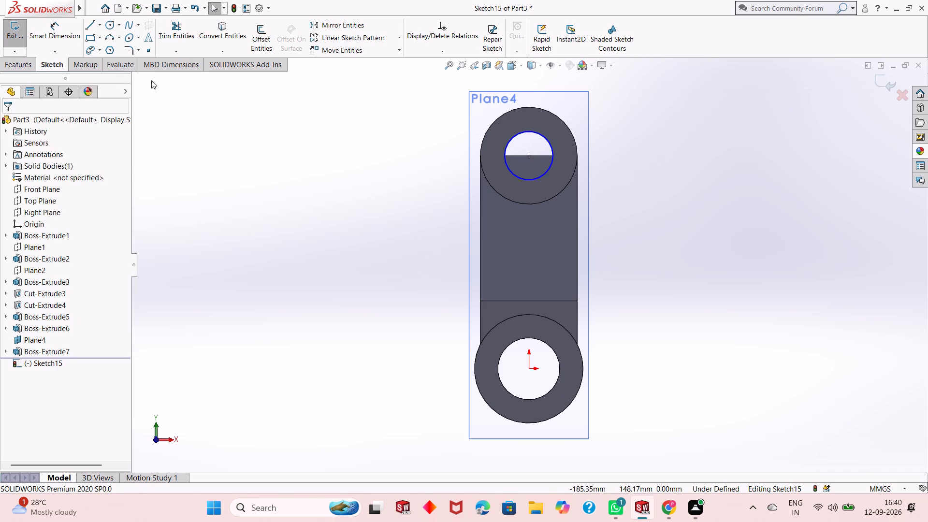
Dimension the bore circle's diameter at 25 mm.
left_click(43, 33)
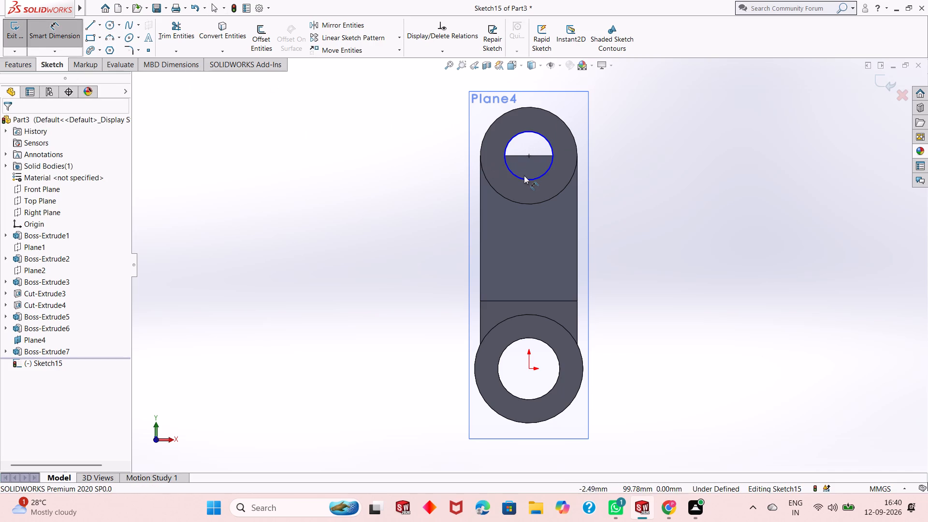
left_click(525, 176)
left_click(529, 178)
left_click_drag(668, 288, 673, 294)
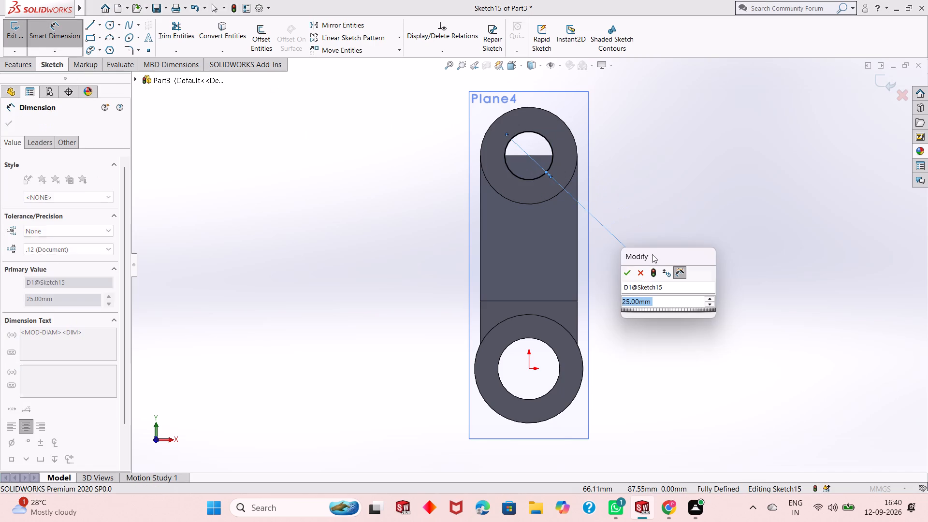
left_click(625, 275)
middle_click_drag(459, 212, 493, 242)
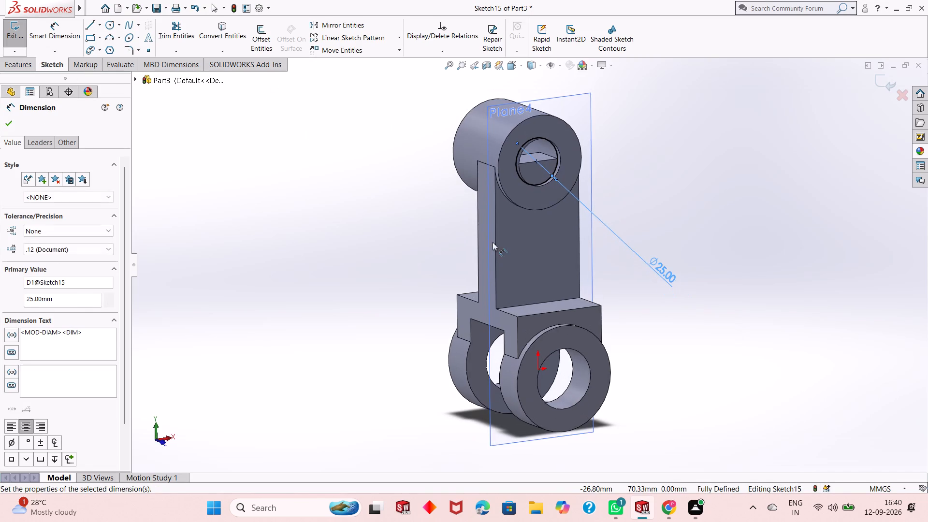
key("Escape")
key("Escape")
key("Escape")
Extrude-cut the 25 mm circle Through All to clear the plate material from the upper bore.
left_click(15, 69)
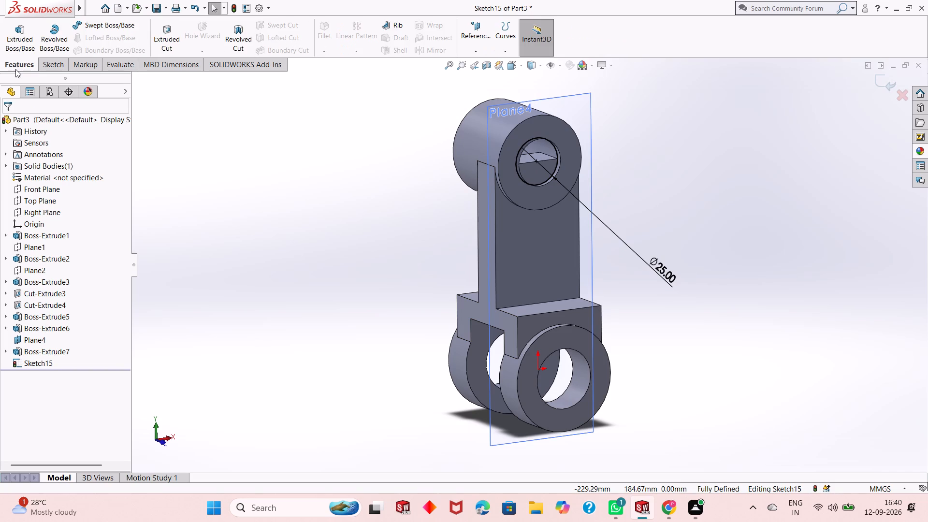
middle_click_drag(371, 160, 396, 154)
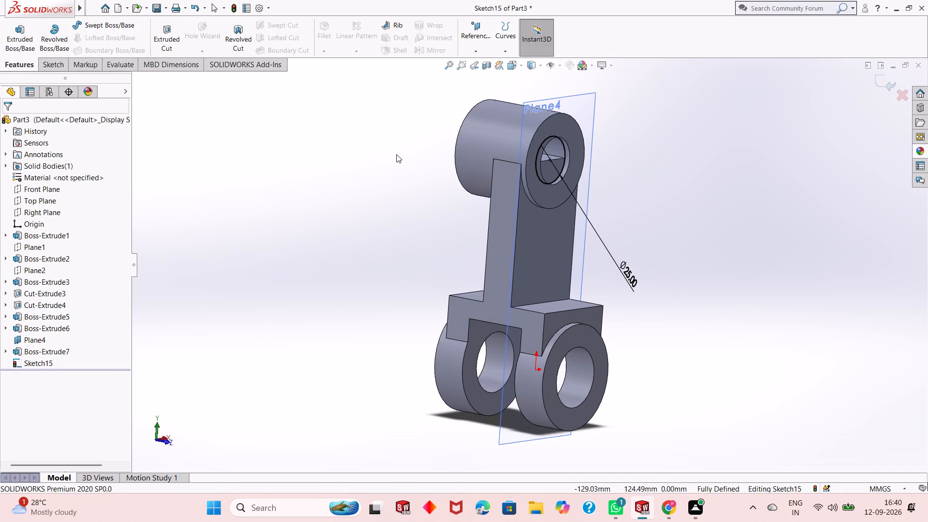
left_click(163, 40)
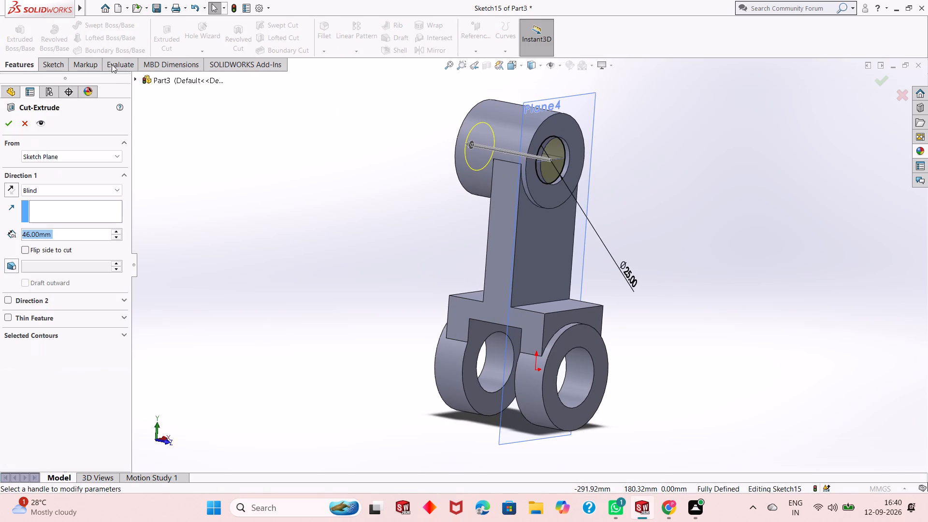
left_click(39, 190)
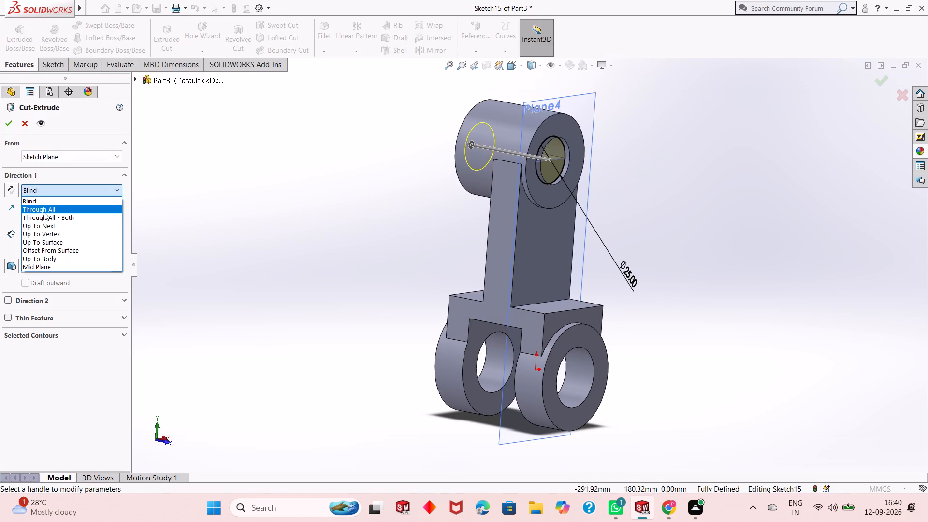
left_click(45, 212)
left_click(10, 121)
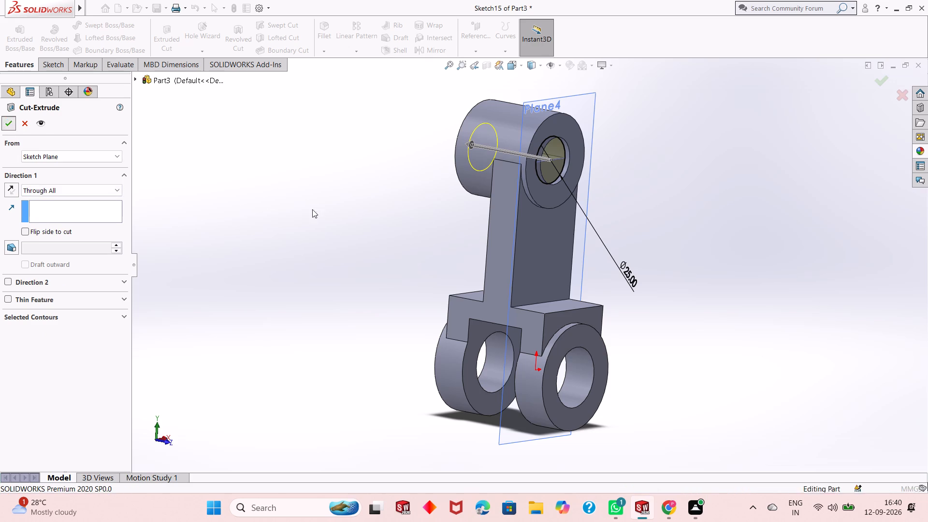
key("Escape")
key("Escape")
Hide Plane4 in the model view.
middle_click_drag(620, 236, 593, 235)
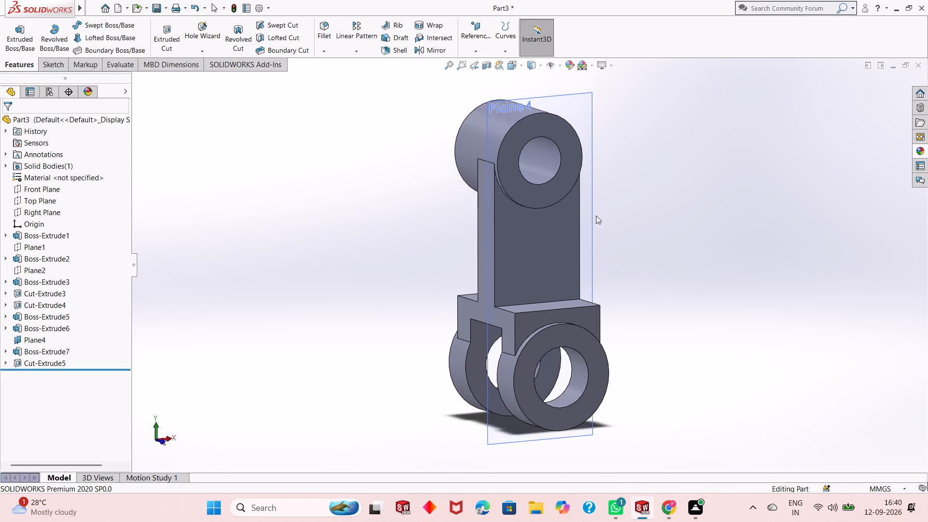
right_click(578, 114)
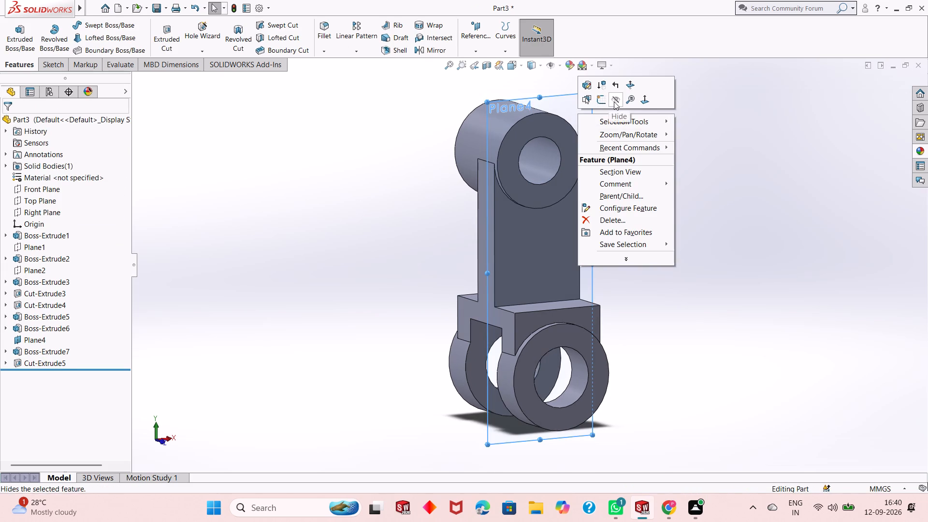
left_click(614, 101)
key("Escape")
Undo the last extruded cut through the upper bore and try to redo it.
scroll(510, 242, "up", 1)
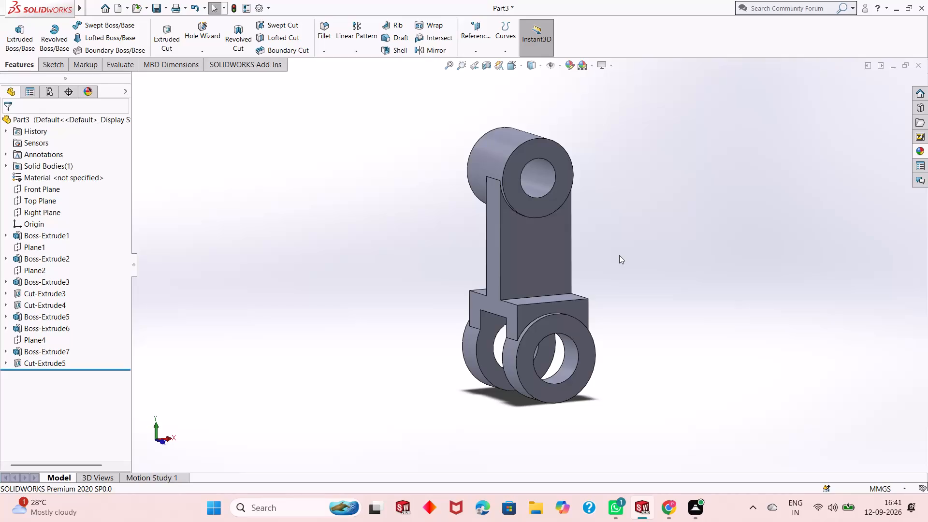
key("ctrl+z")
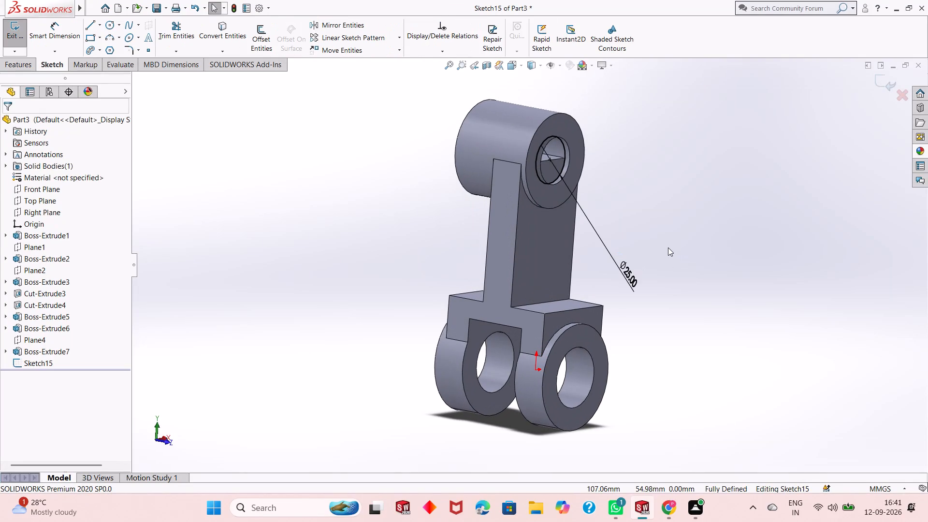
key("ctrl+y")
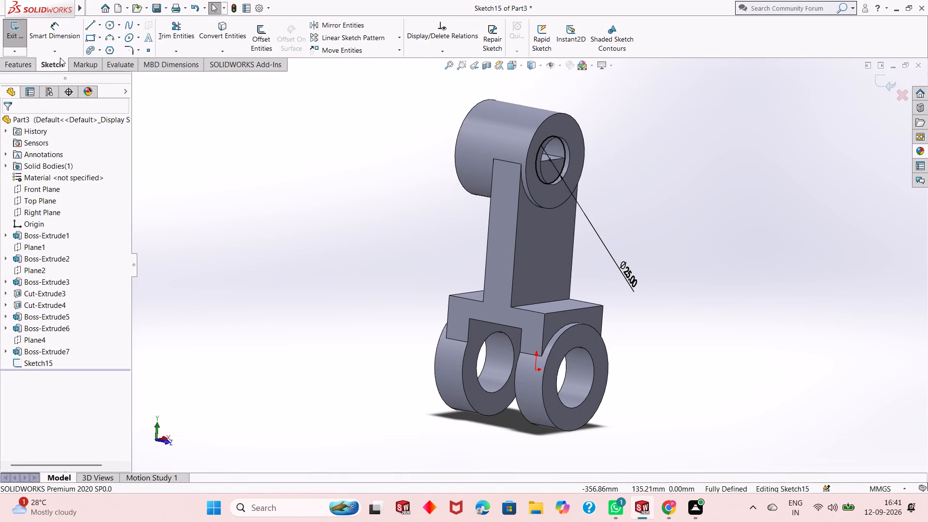
Extrude-cut the 25 mm circle sketch again with the Through All end condition to open the upper bore.
left_click(31, 64)
left_click(176, 39)
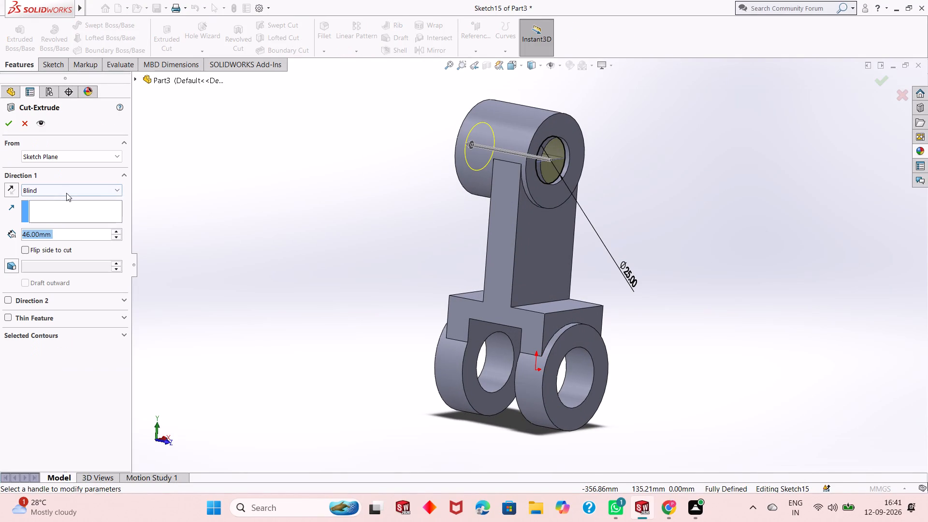
left_click(66, 193)
left_click(66, 209)
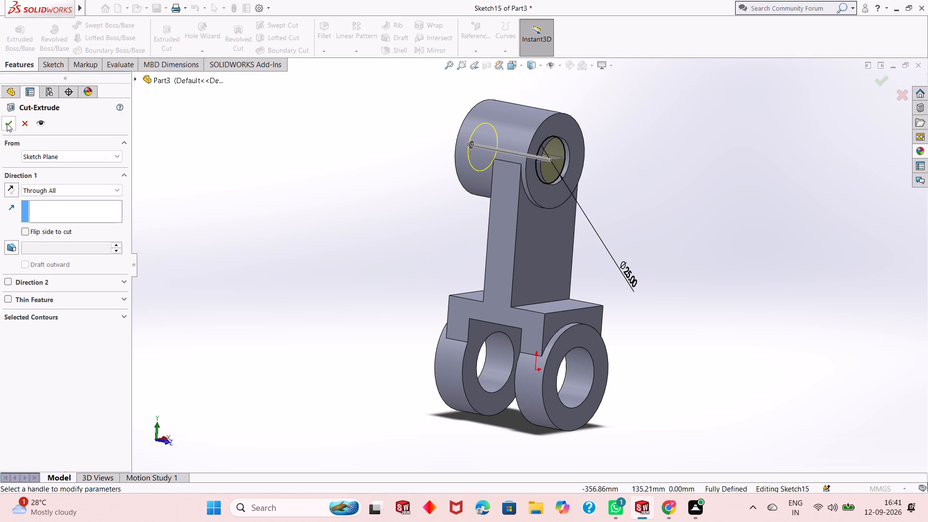
left_click(7, 124)
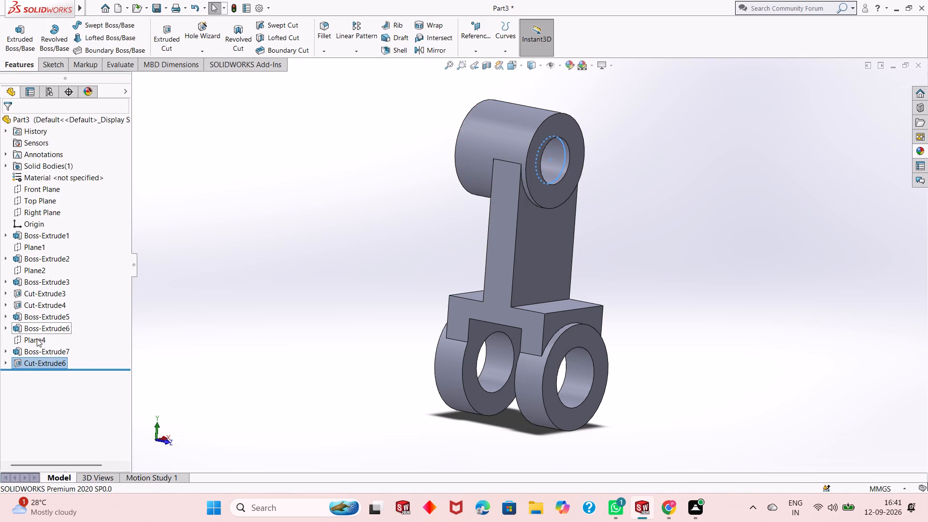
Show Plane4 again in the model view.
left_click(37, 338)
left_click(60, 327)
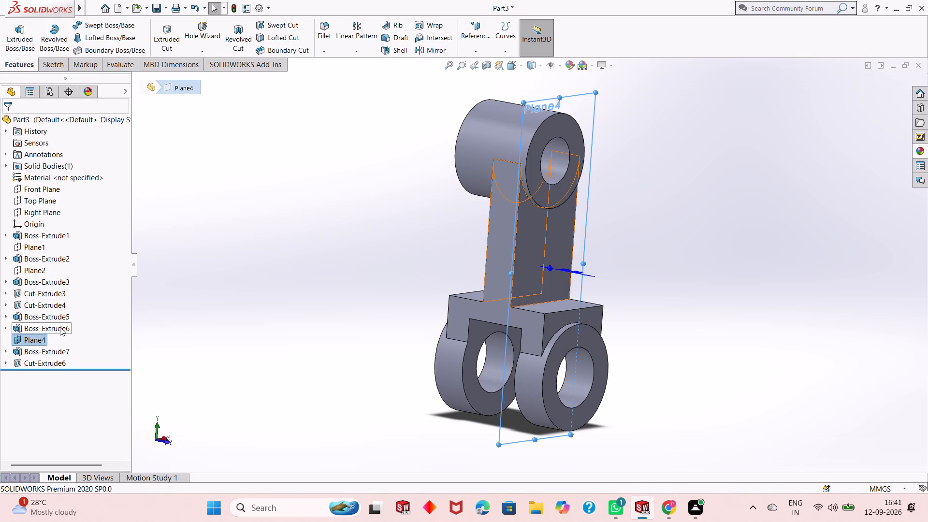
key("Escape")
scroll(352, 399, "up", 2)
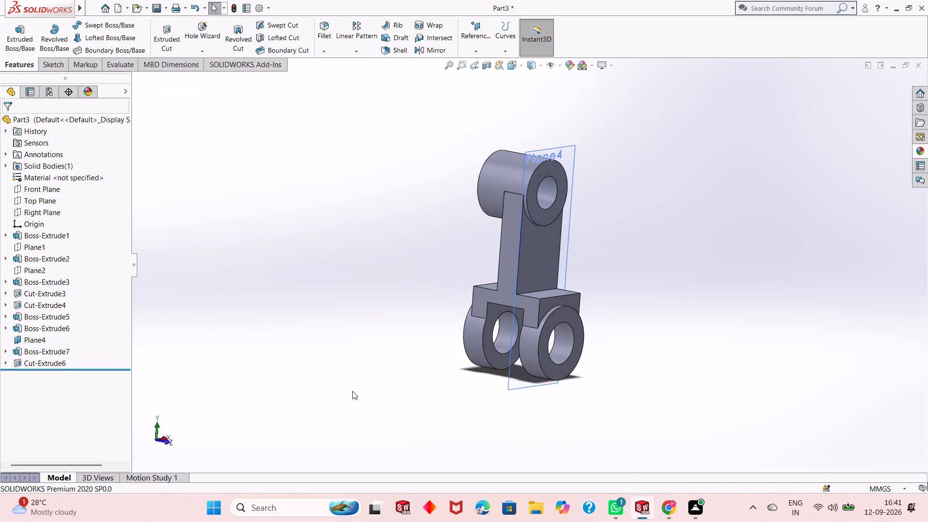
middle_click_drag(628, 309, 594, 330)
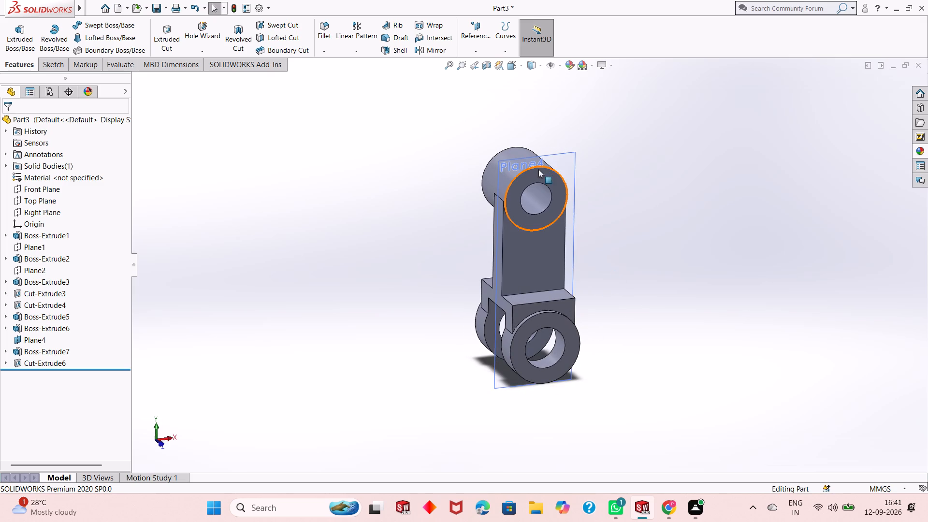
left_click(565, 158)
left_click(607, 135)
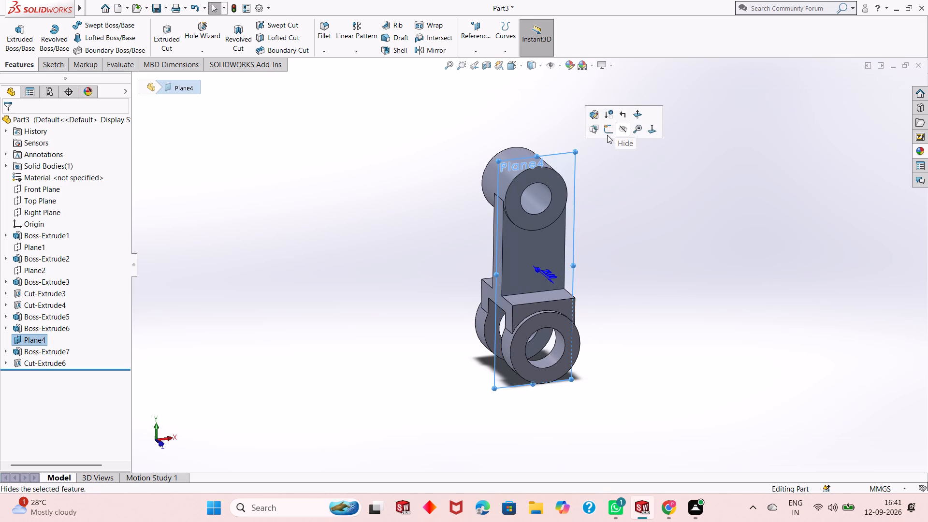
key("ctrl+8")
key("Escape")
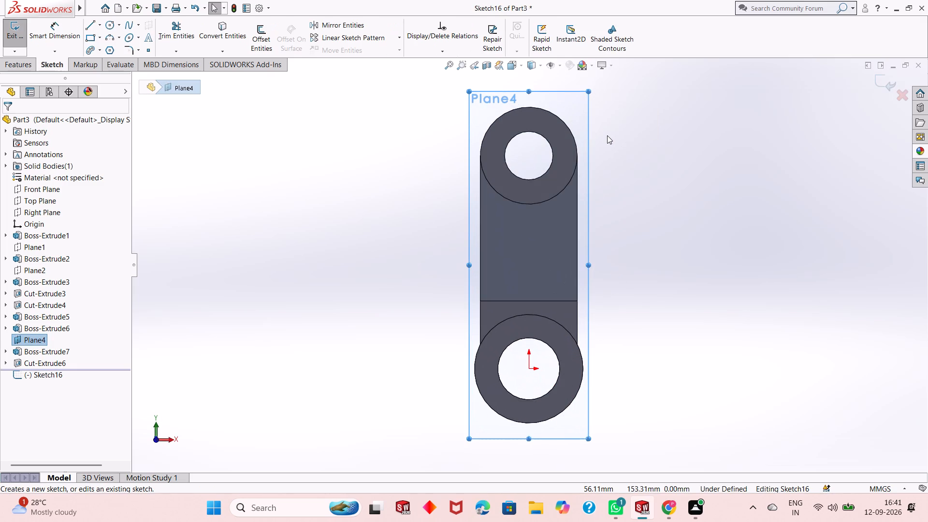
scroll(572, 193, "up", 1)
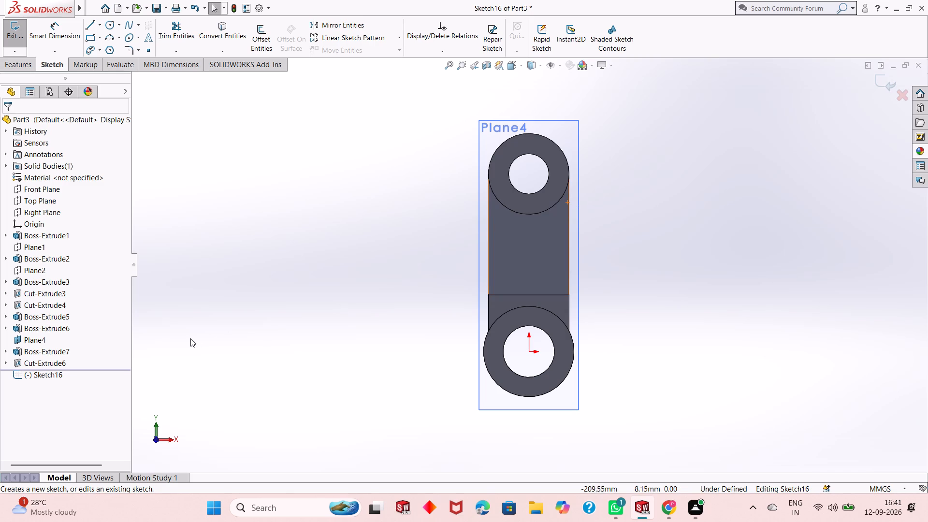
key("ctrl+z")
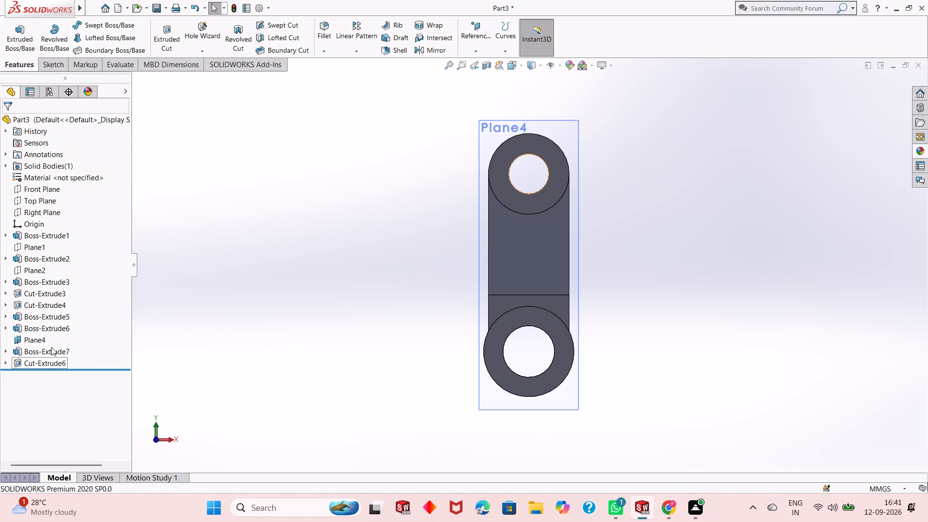
Hide Plane4 in the model view.
right_click(44, 340)
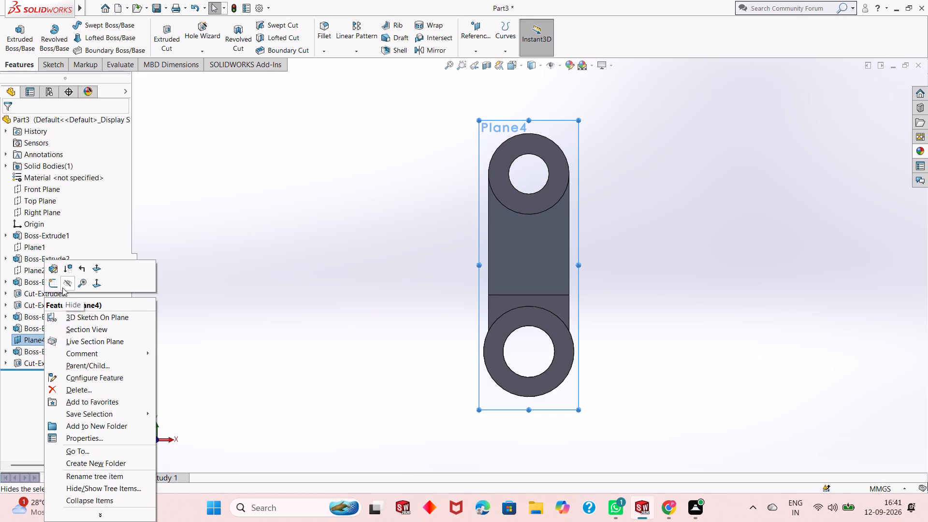
left_click(63, 287)
Start a reference plane using the Front Plane as first reference, with the offset distance set to 0 mm.
middle_click_drag(409, 363, 439, 359)
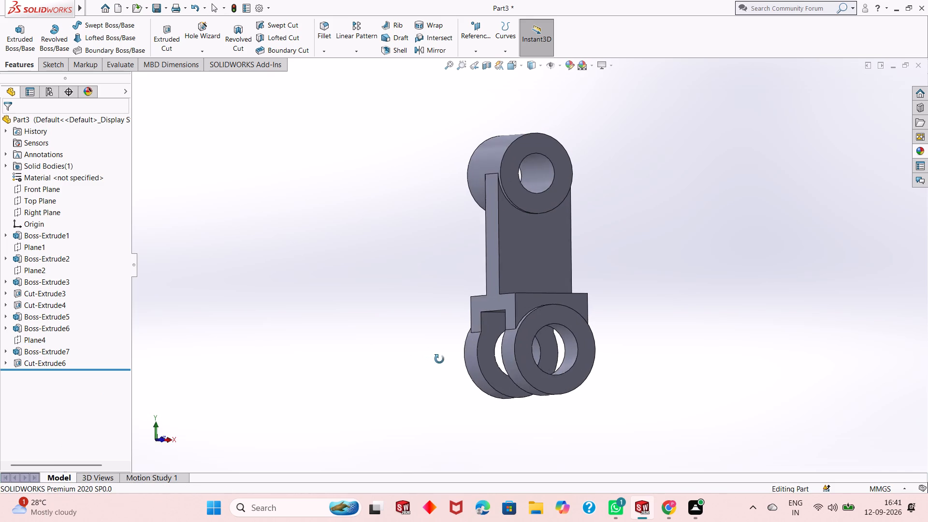
middle_click_drag(439, 359, 444, 387)
left_click(487, 55)
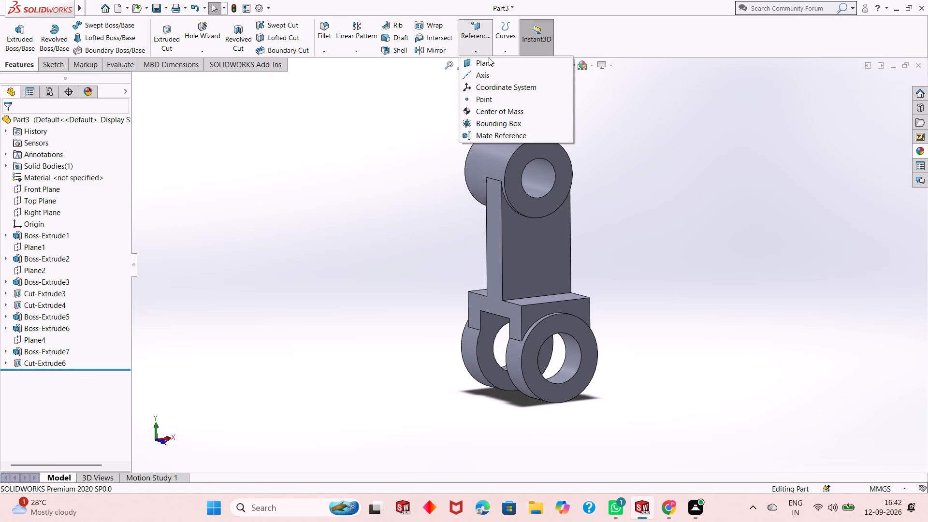
left_click(489, 58)
left_click(145, 78)
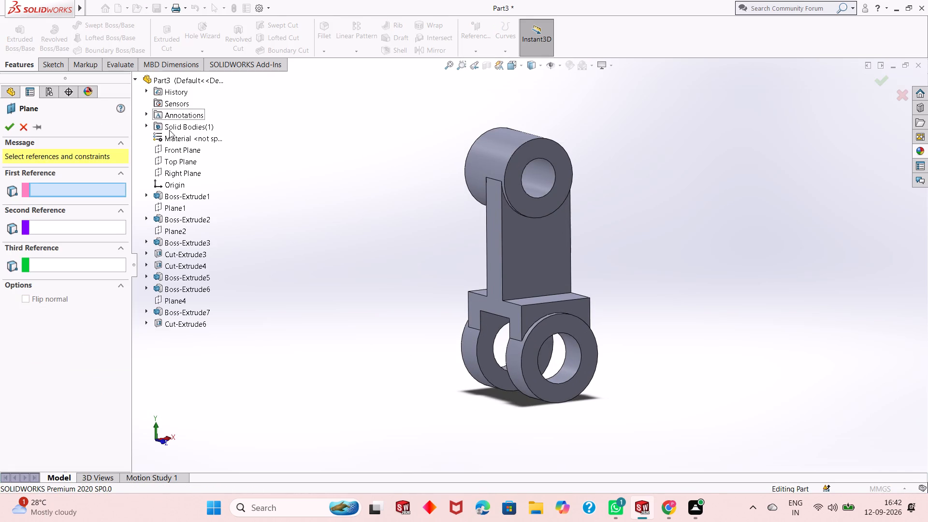
left_click(184, 152)
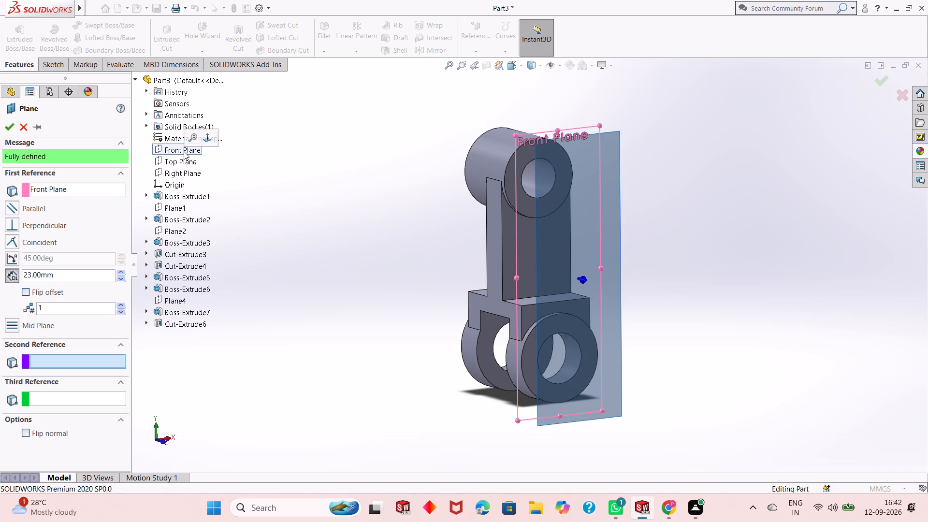
middle_click_drag(414, 301, 464, 302)
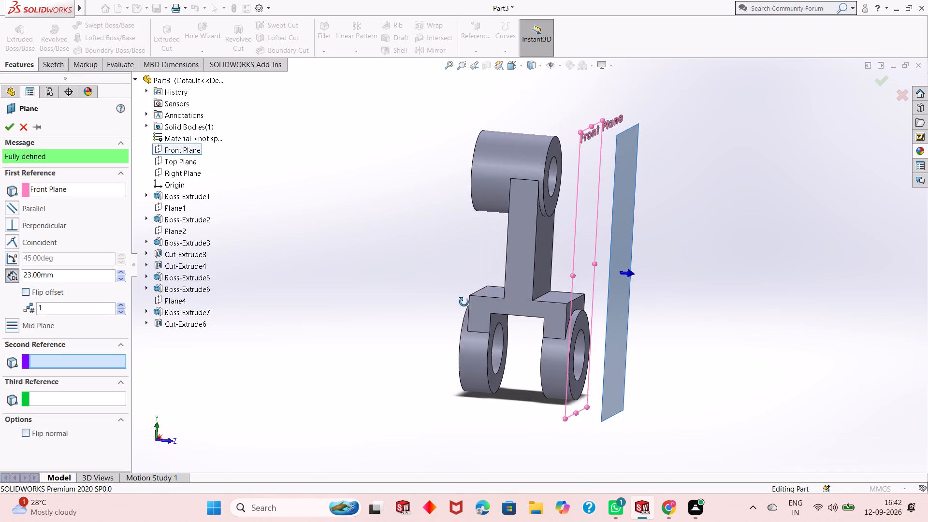
middle_click_drag(464, 302, 460, 322)
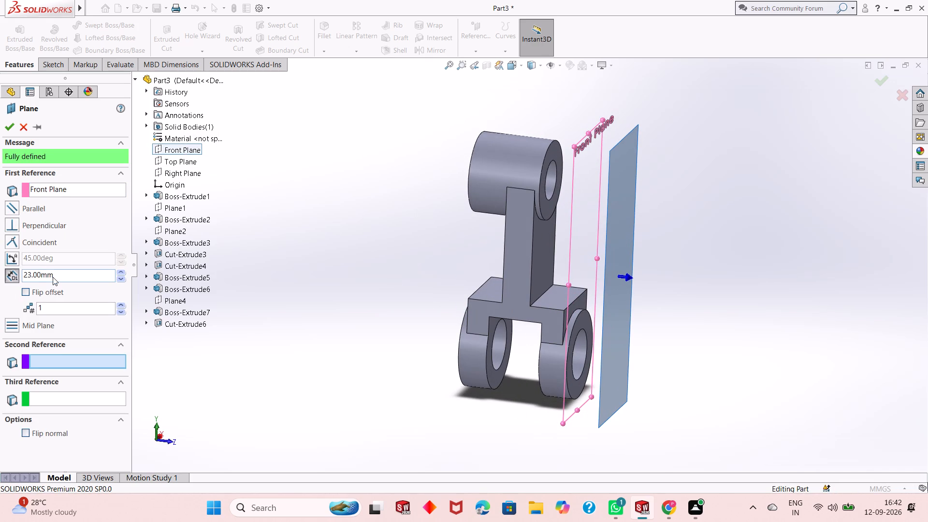
double_click(53, 277)
key("0")
key("Return")
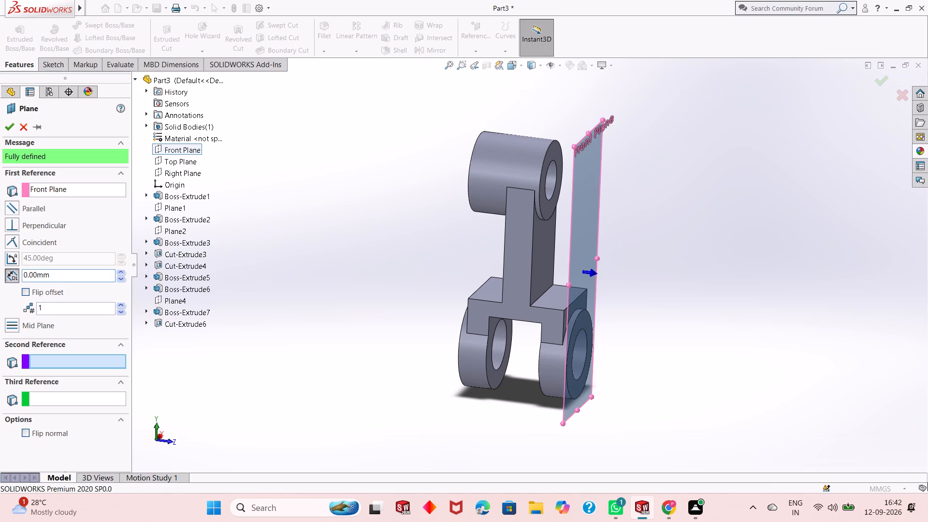
middle_click(362, 416)
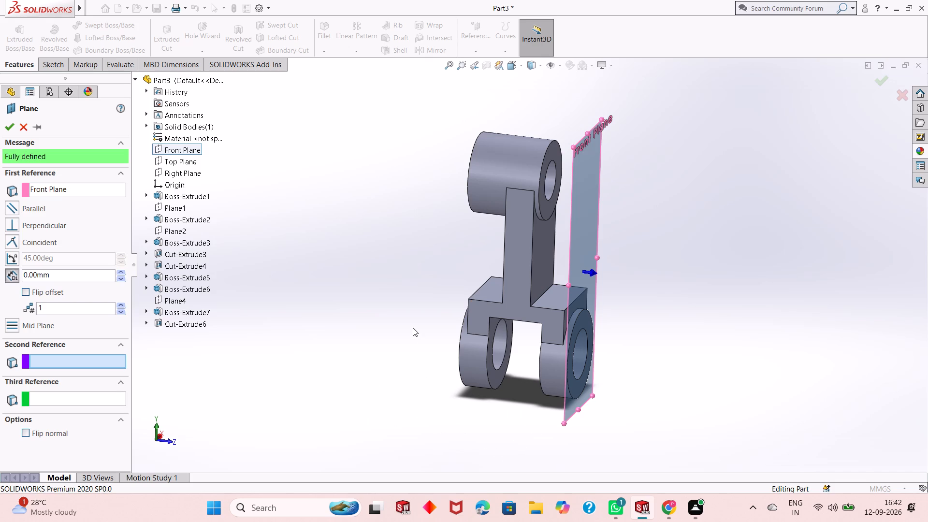
Flip the new plane's offset to the opposite side of the Front Plane and set the distance to 52 mm.
left_click(29, 292)
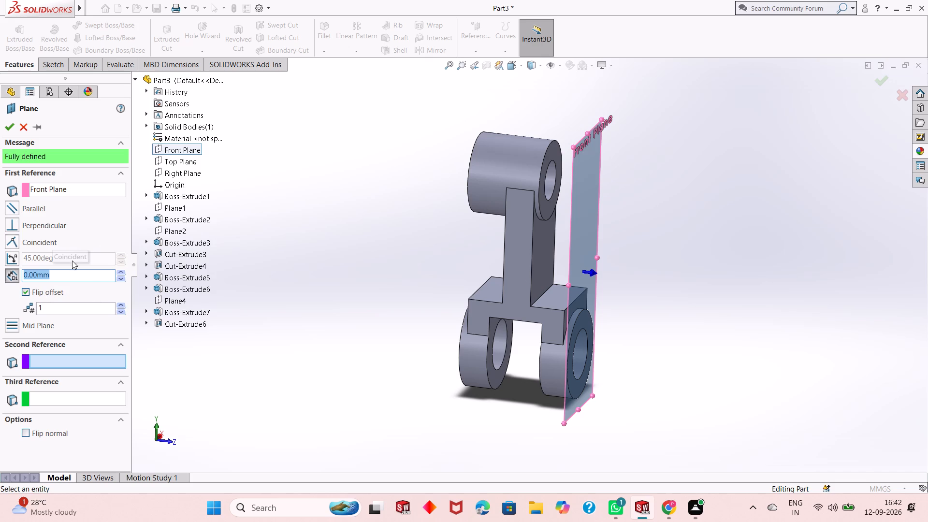
scroll(159, 234, "up", 1)
scroll(524, 270, "up", 1)
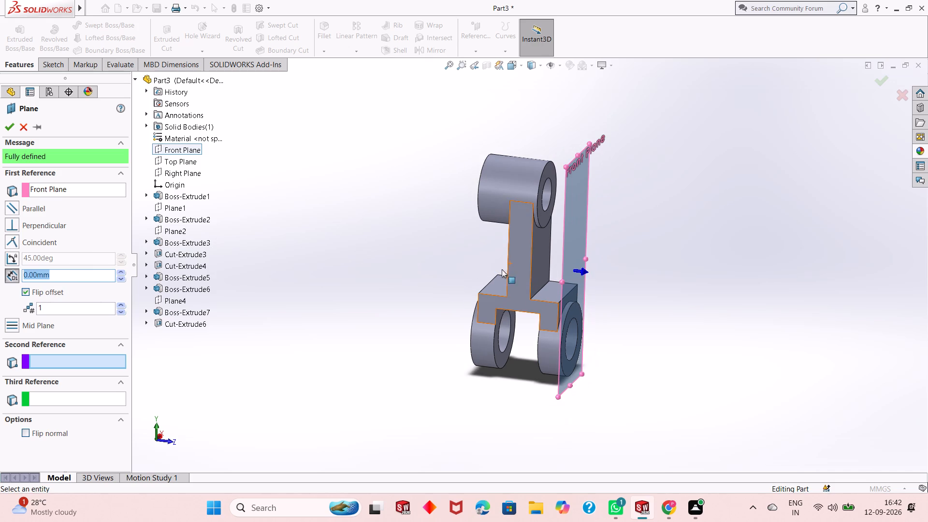
scroll(460, 266, "down", 1)
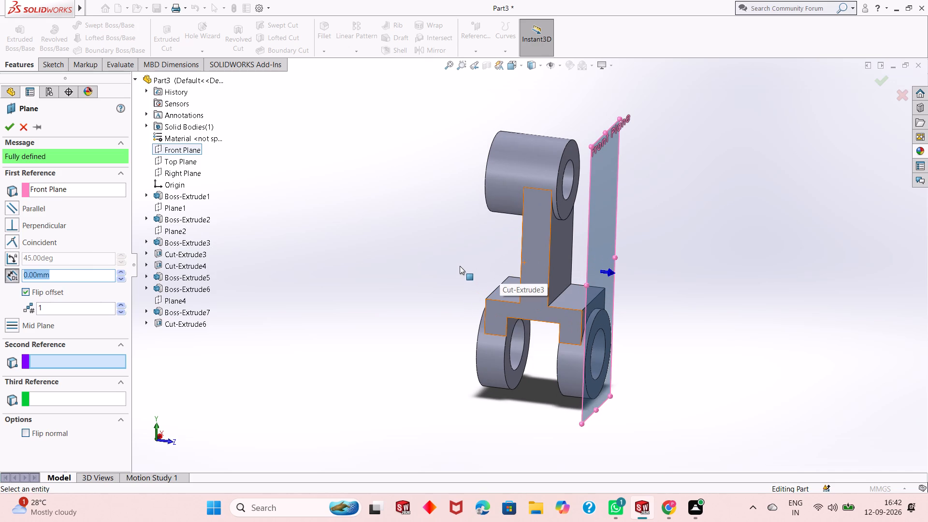
type("52")
key("Return")
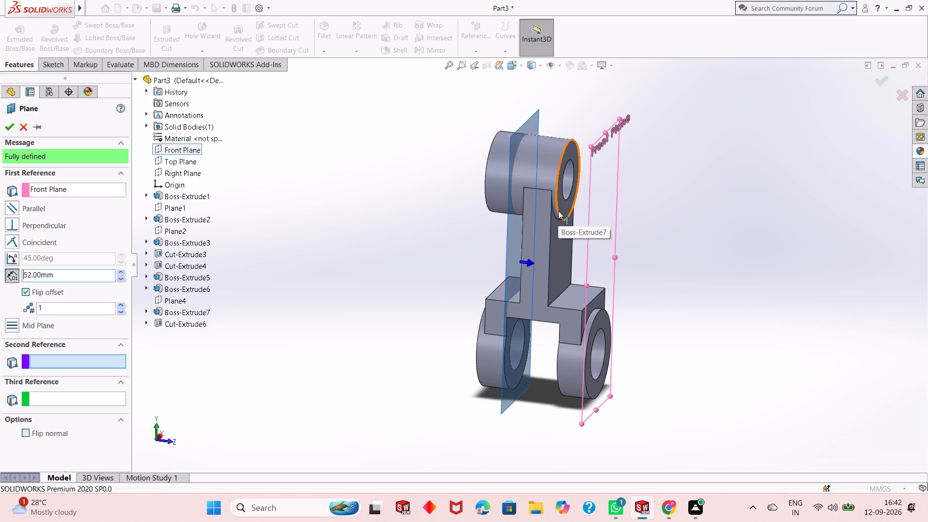
middle_click_drag(572, 244, 568, 250)
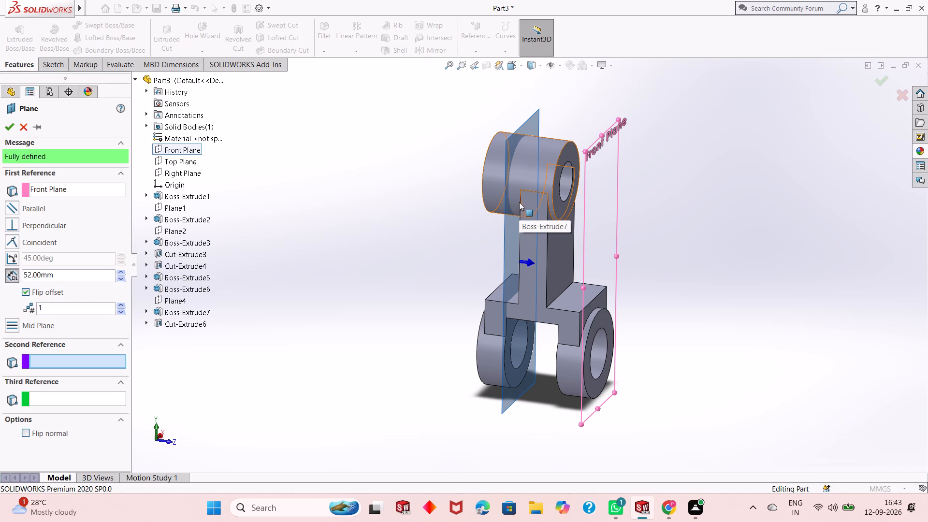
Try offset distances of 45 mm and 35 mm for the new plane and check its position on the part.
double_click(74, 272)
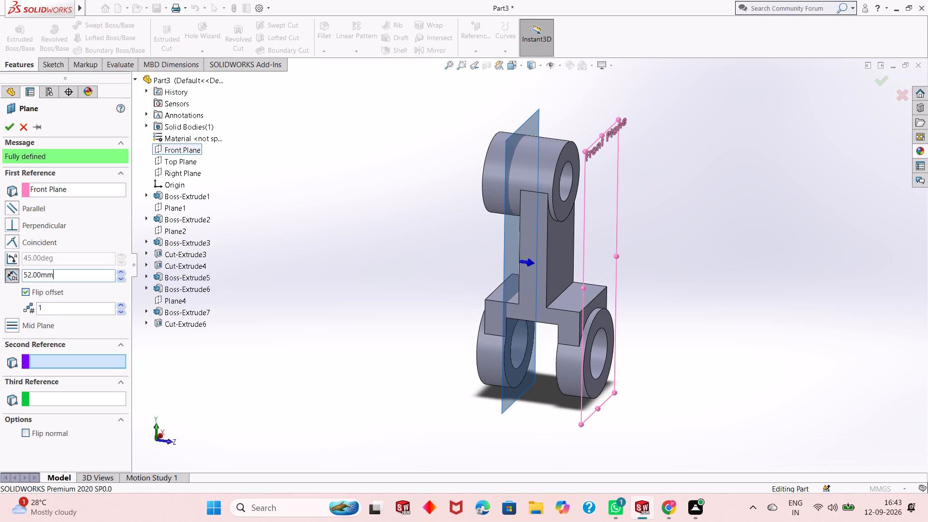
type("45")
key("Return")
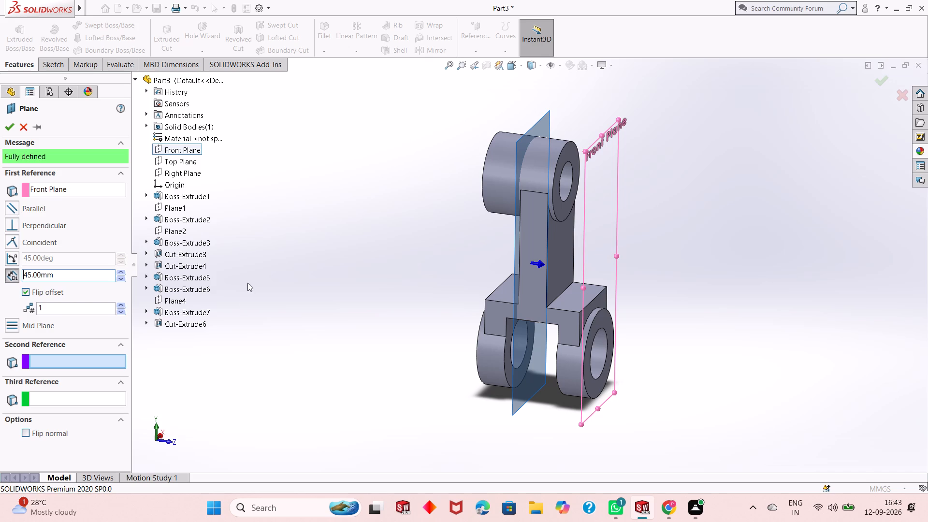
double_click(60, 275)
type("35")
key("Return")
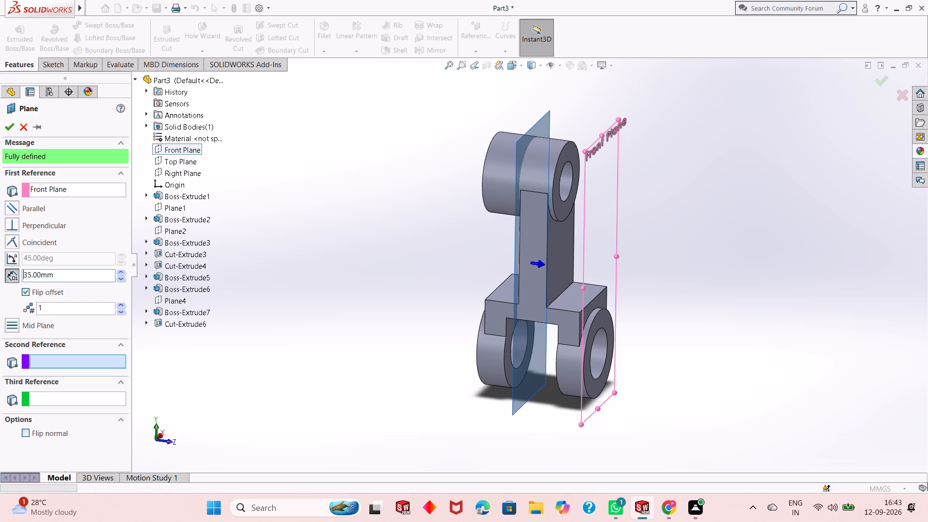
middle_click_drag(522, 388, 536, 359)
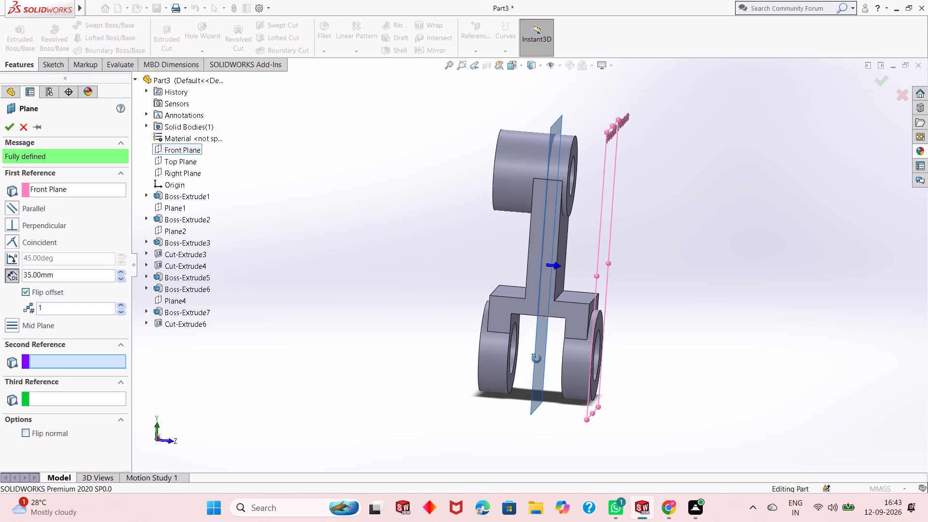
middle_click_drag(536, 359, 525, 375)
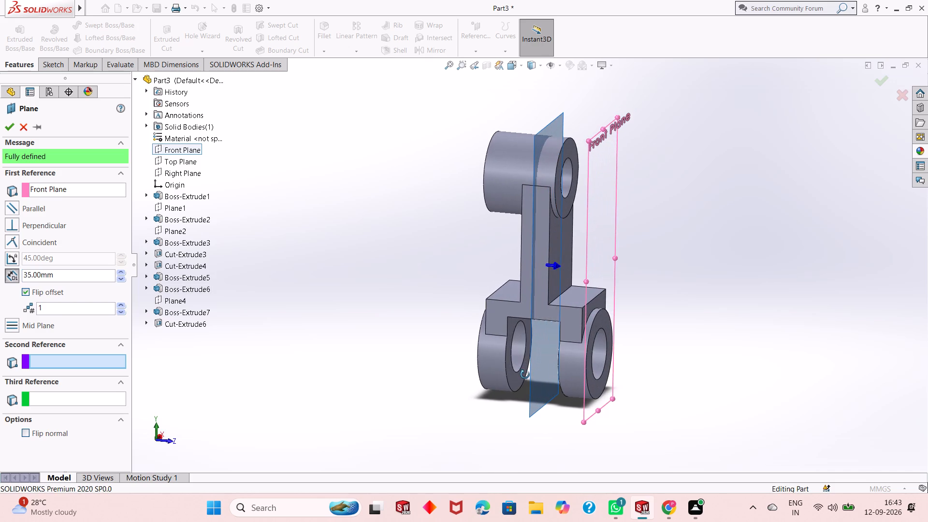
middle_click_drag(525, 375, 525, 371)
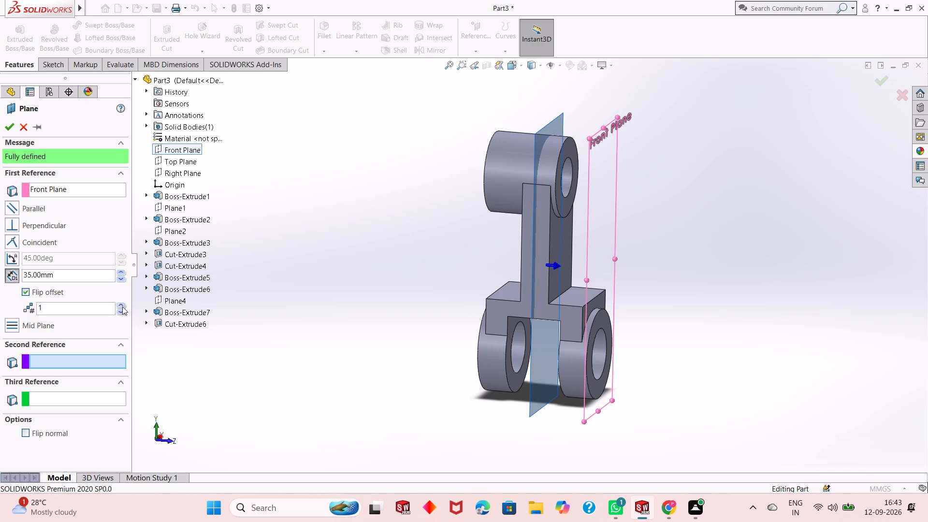
Set the plane's flipped offset from the Front Plane to 23 mm and create the plane.
double_click(85, 273)
type("23")
key("Return")
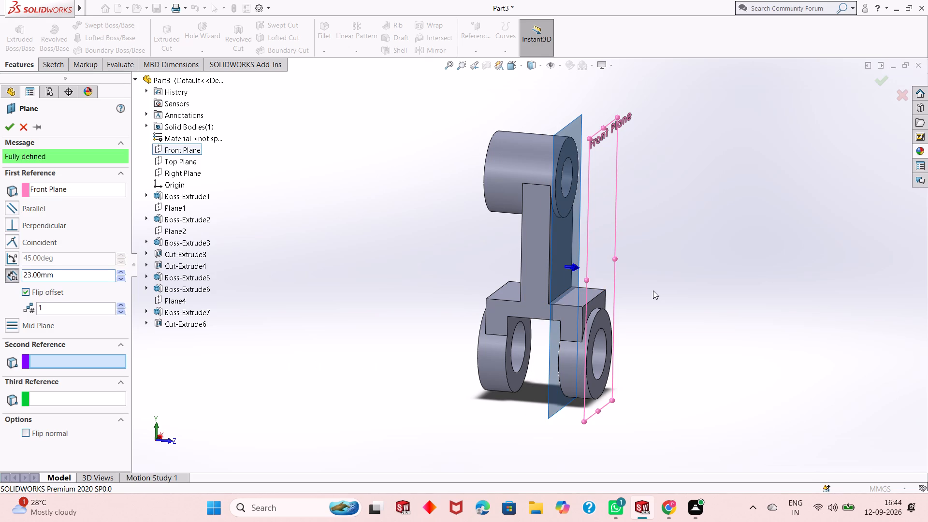
middle_click_drag(665, 290, 685, 236)
middle_click_drag(685, 236, 667, 250)
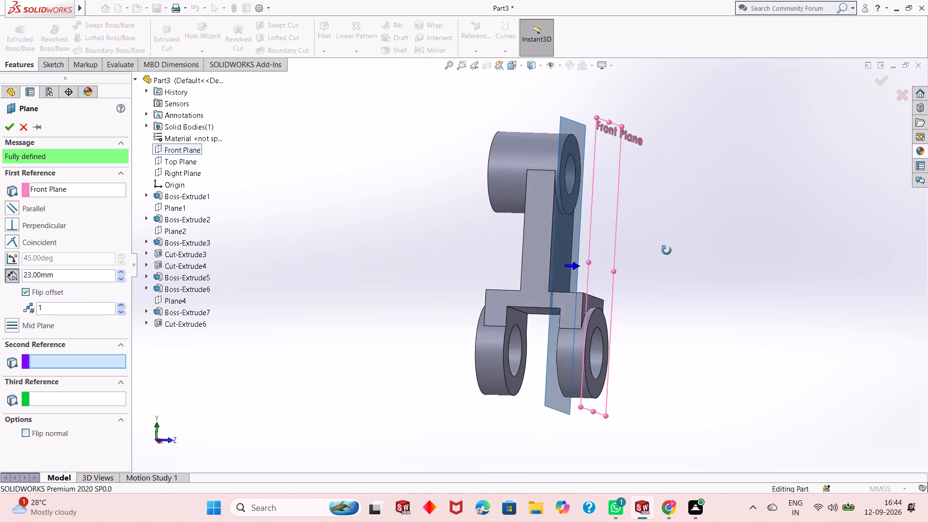
middle_click_drag(667, 250, 661, 279)
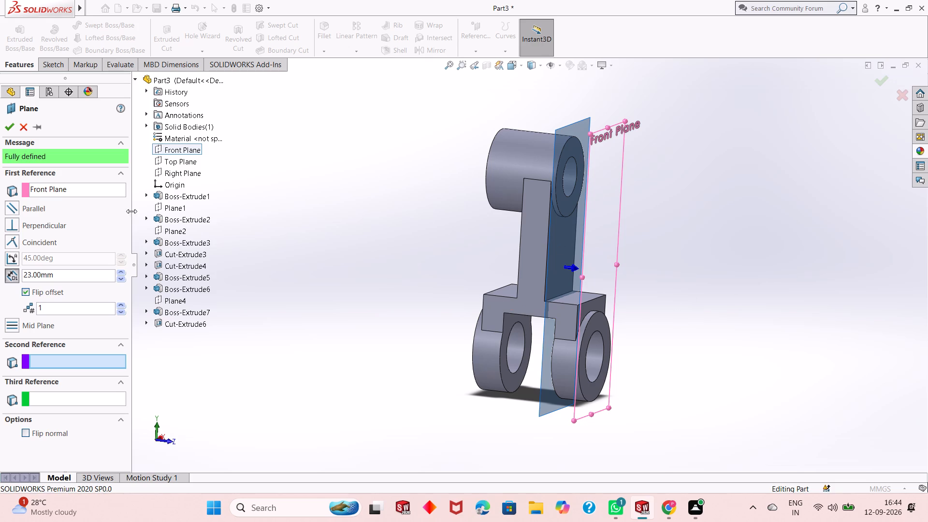
left_click(13, 132)
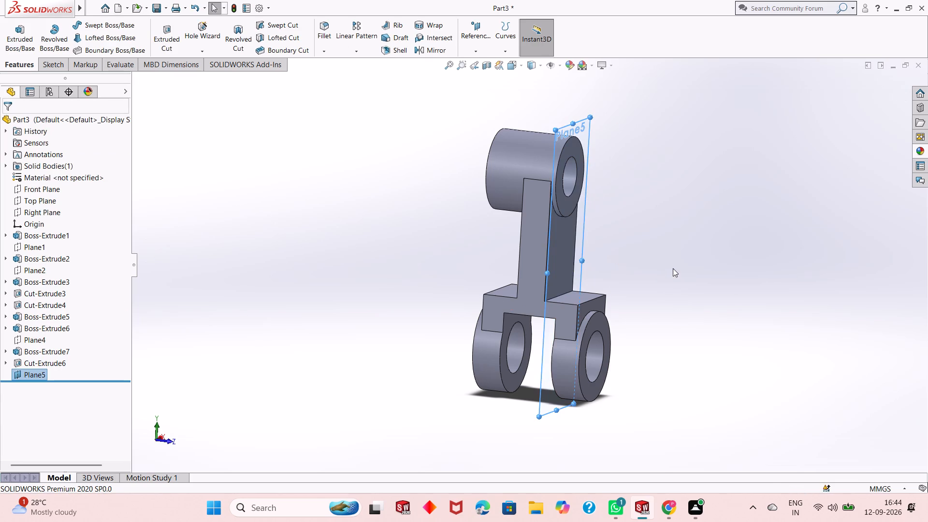
Open a sketch on Plane5 and draw a circle of about 20.6 mm radius in the free space beside the upper ring.
middle_click_drag(674, 269, 589, 313)
left_click(469, 168)
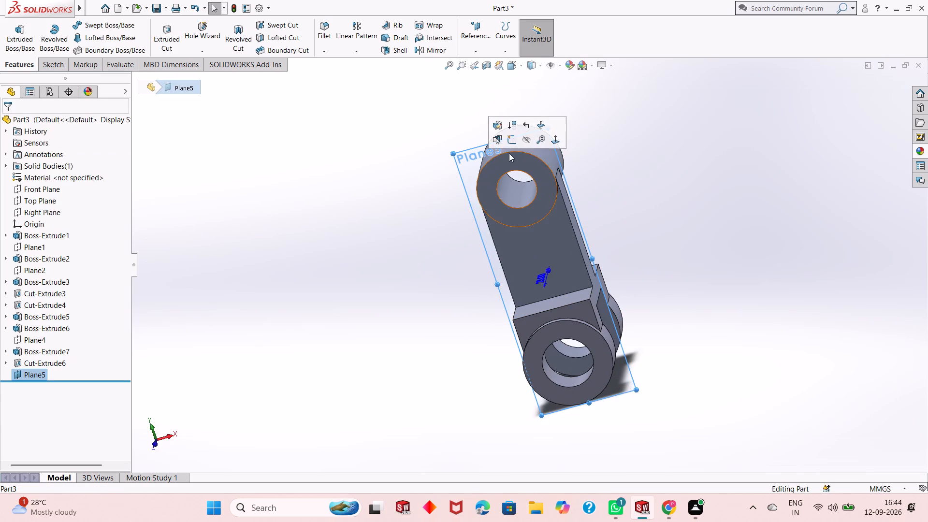
left_click(509, 141)
key("ctrl+8")
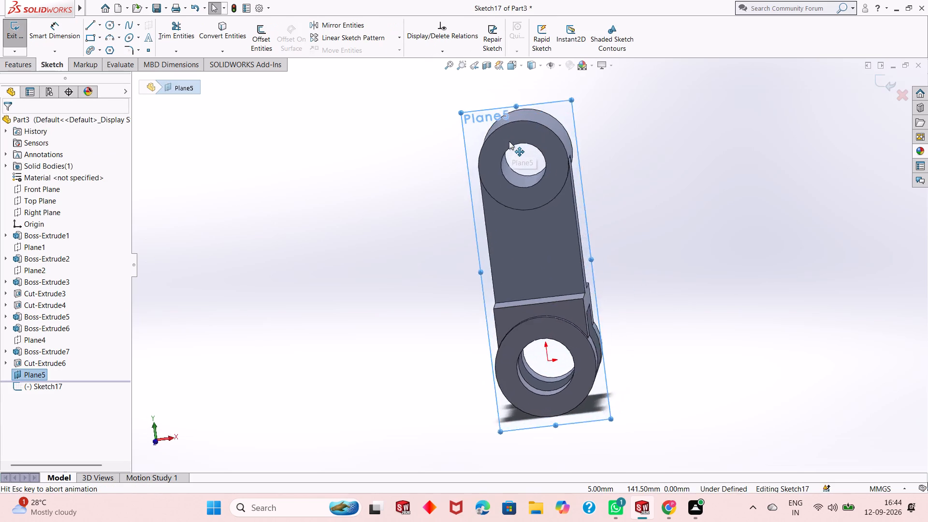
key("Escape")
scroll(510, 172, "up", 2)
scroll(522, 148, "down", 1)
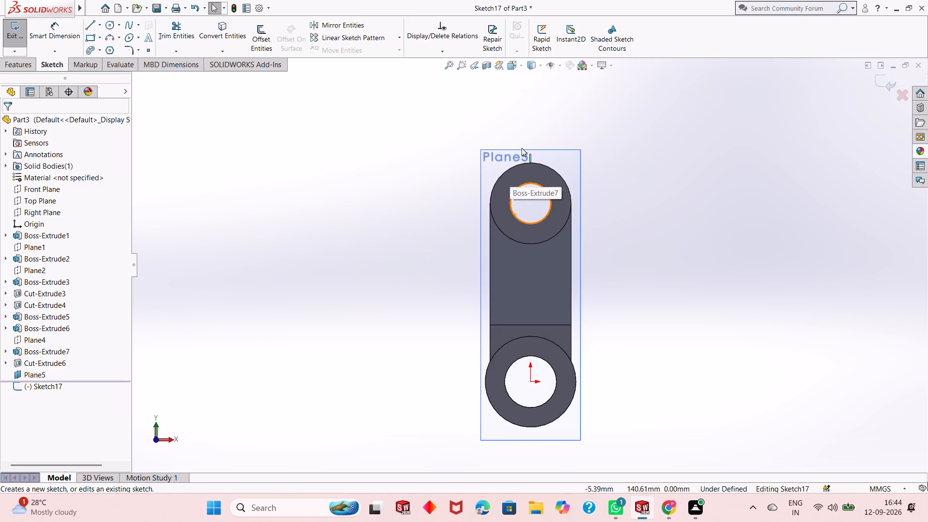
left_click(111, 25)
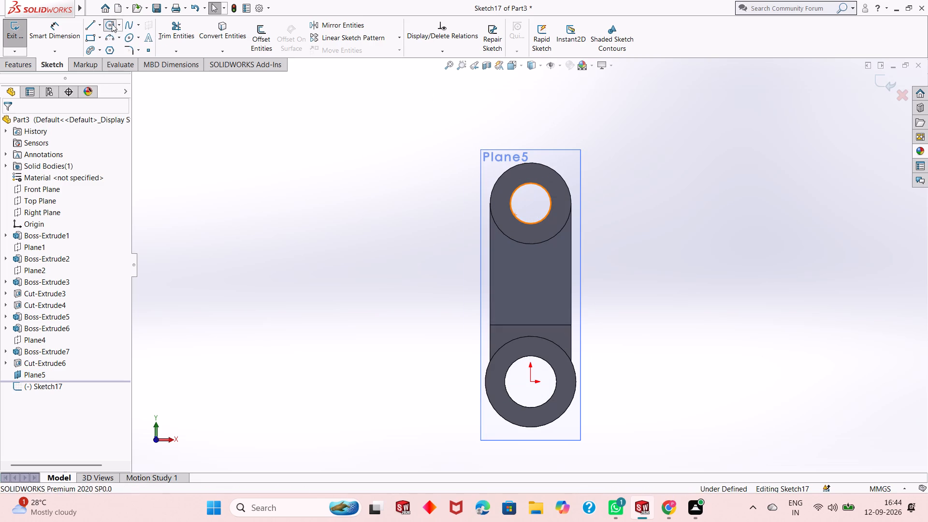
left_click(416, 209)
left_click(419, 242)
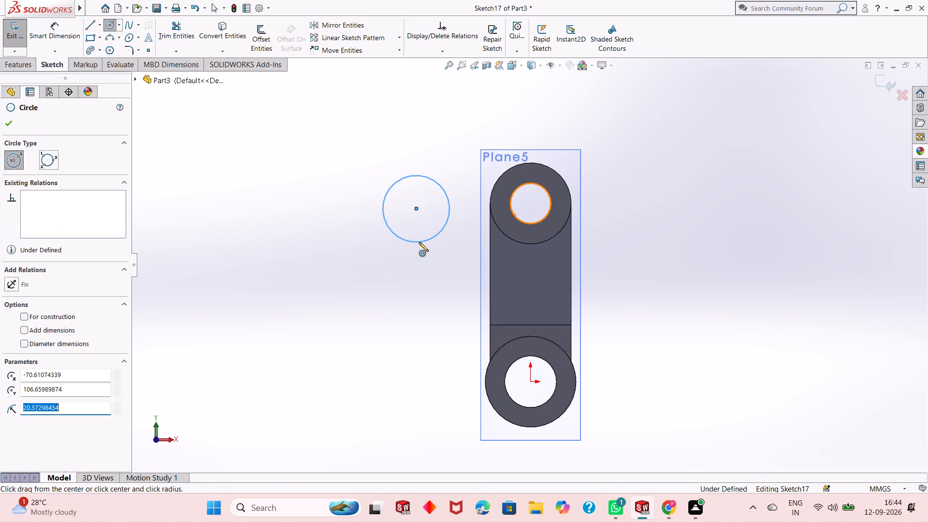
right_click(290, 169)
left_click(314, 182)
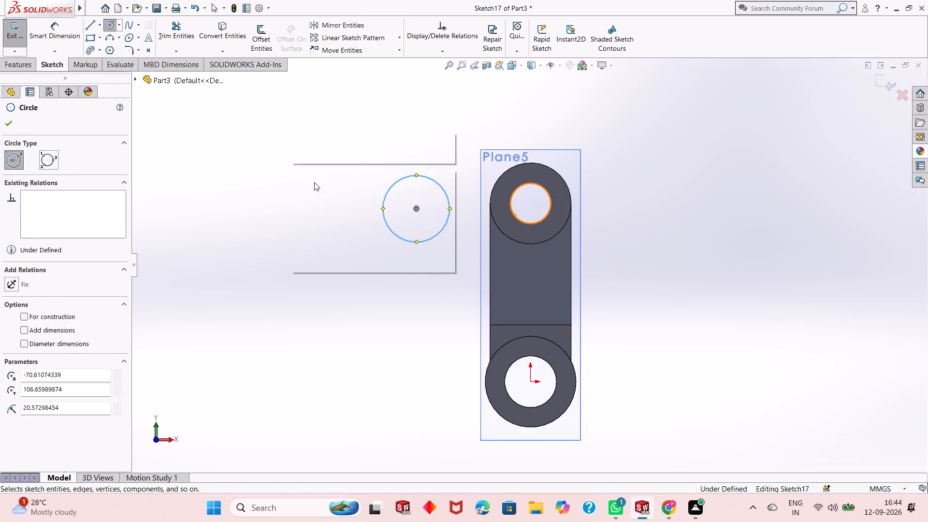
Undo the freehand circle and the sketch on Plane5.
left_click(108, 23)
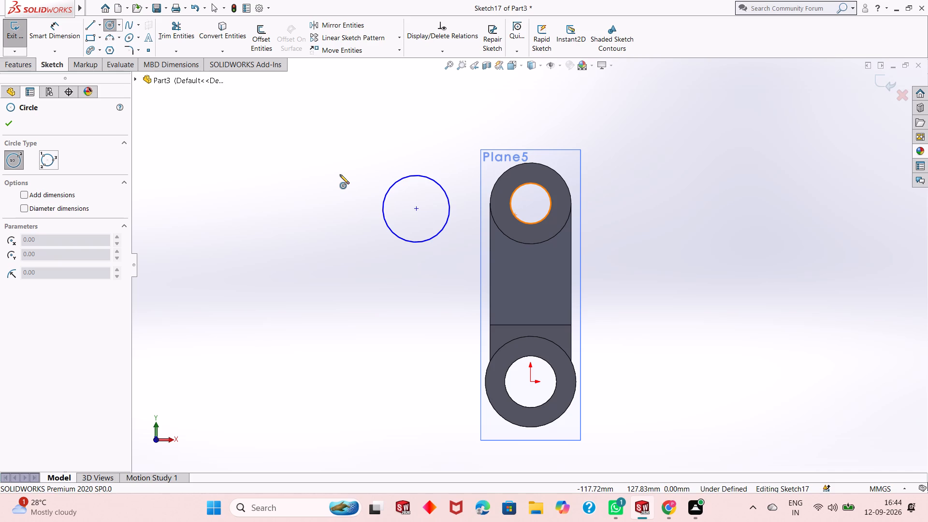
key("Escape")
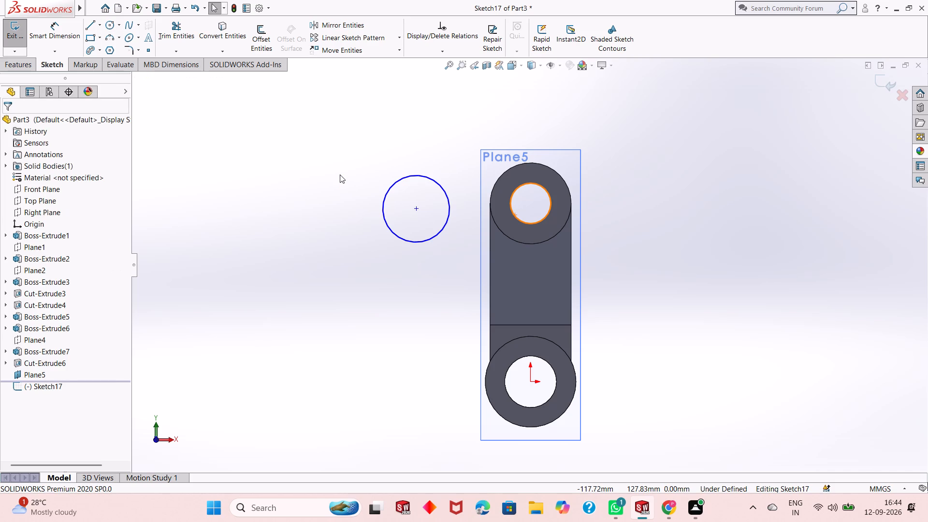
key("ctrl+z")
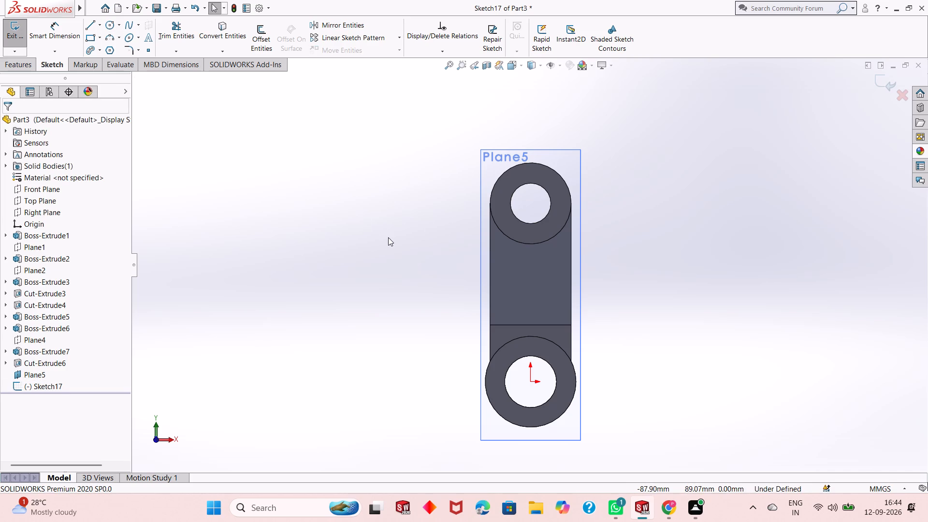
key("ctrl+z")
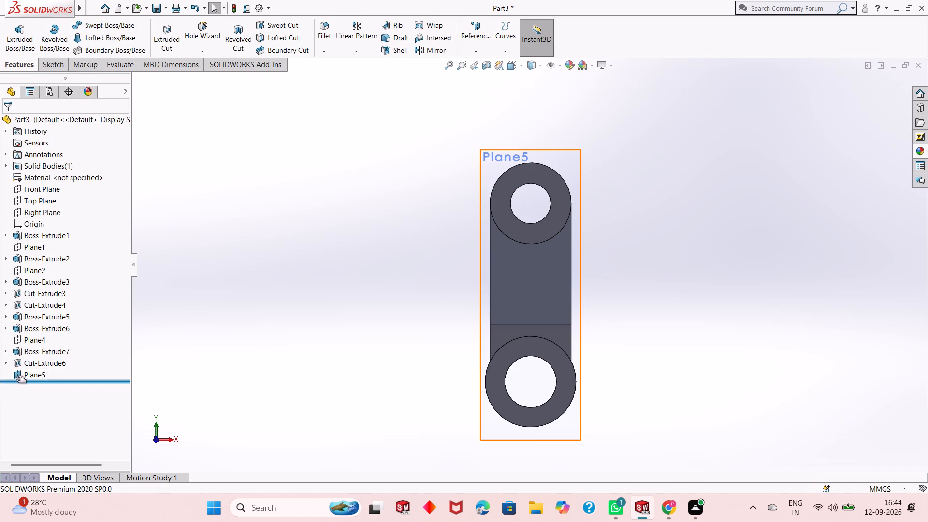
Edit Plane5 and set its flipped offset from the Front Plane to 20 mm.
left_click(36, 373)
left_click(43, 348)
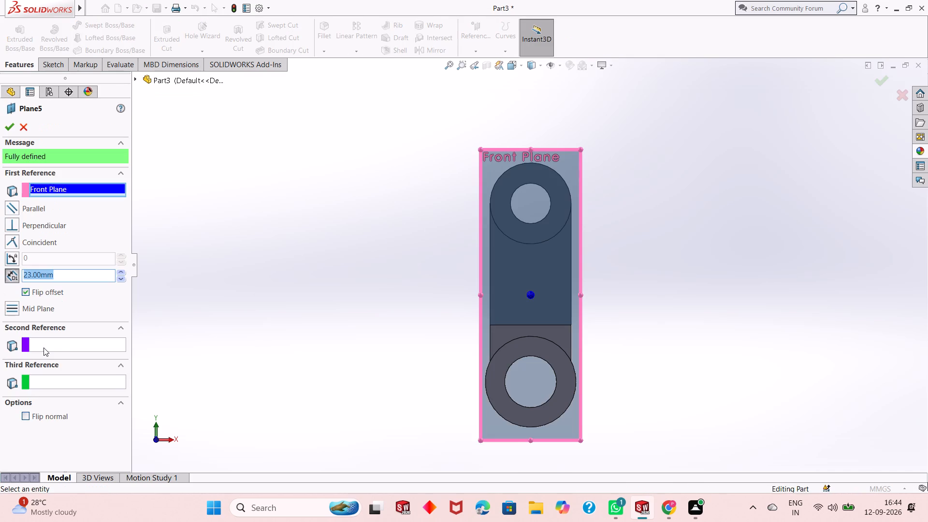
type("20")
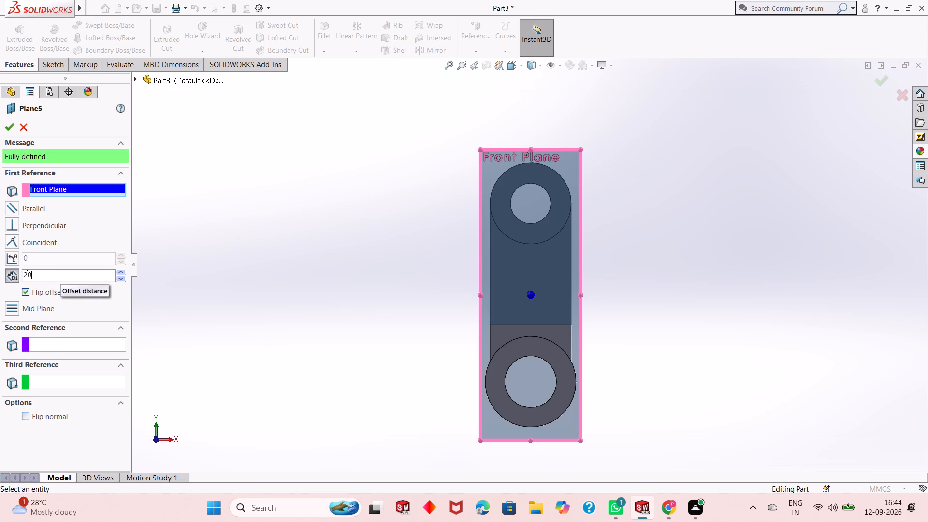
key("Return")
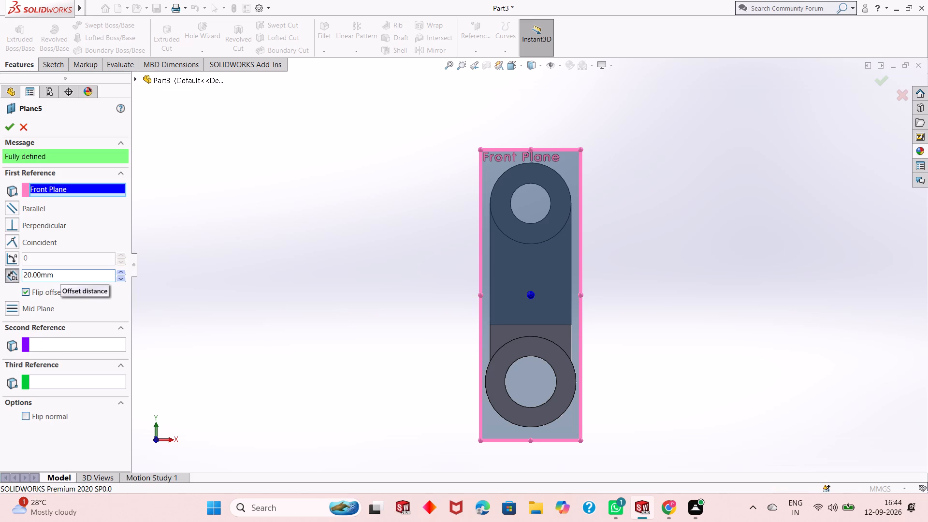
left_click(13, 126)
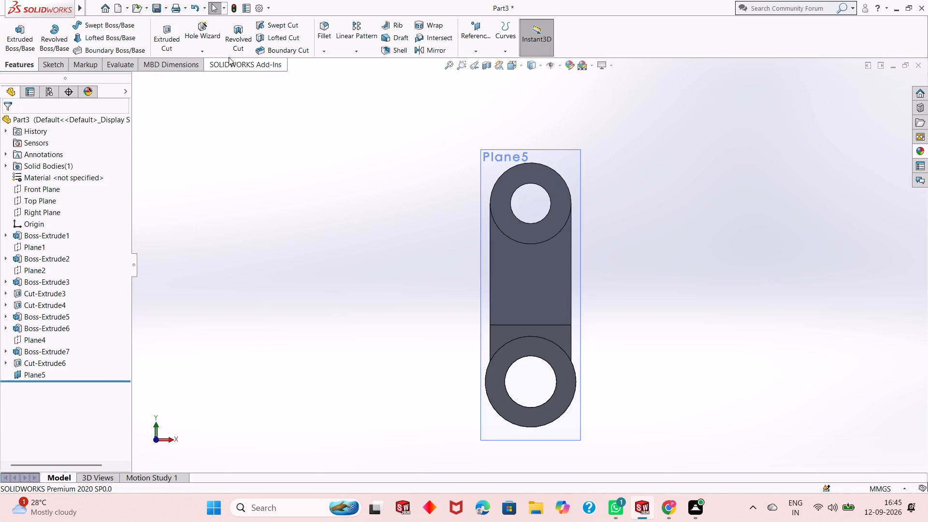
Open a sketch on Plane5 and draw two concentric circles beside the upper ring, the outer about 52 mm in diameter.
left_click(54, 63)
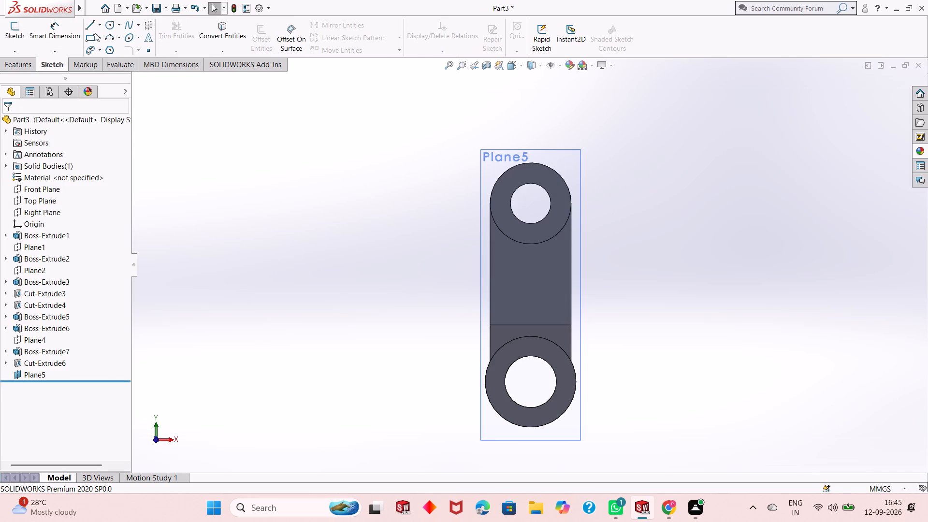
left_click(112, 22)
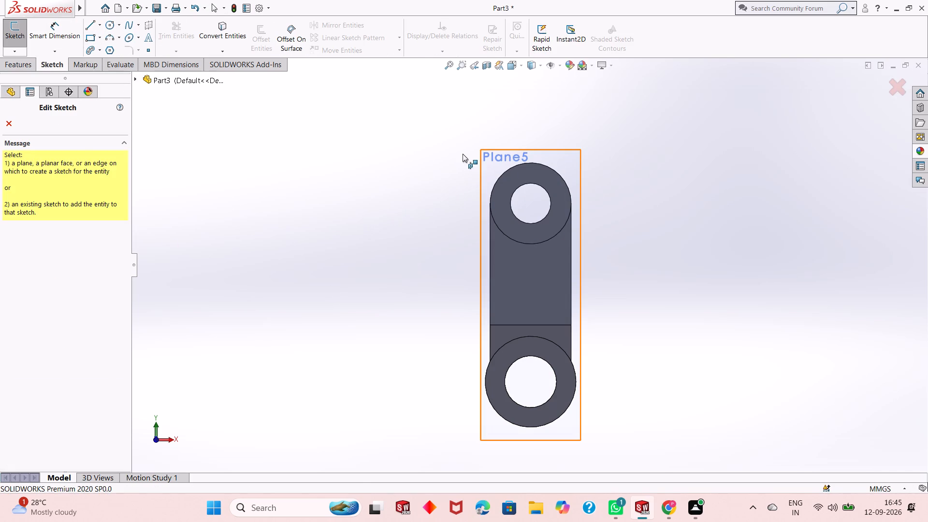
left_click(487, 168)
left_click(397, 190)
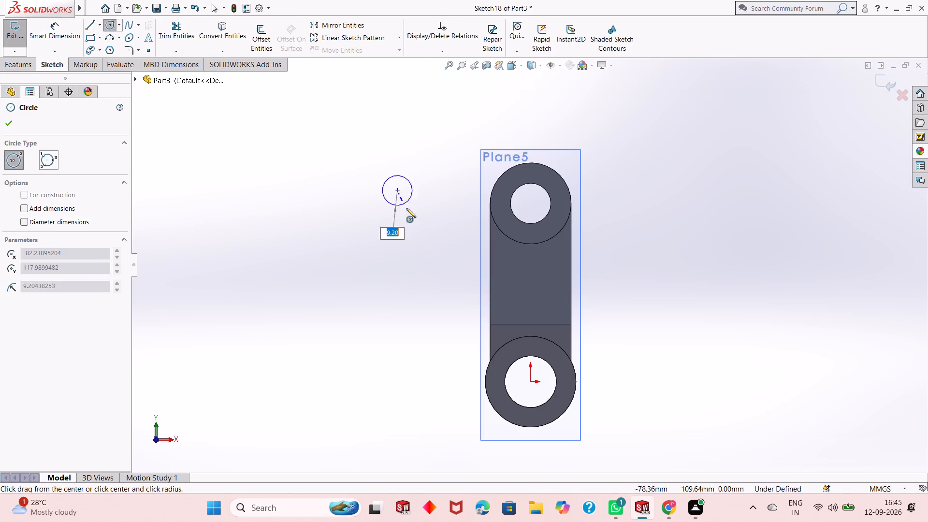
left_click(413, 230)
left_click(397, 190)
left_click_drag(402, 206, 404, 216)
right_click(340, 209)
left_click(340, 213)
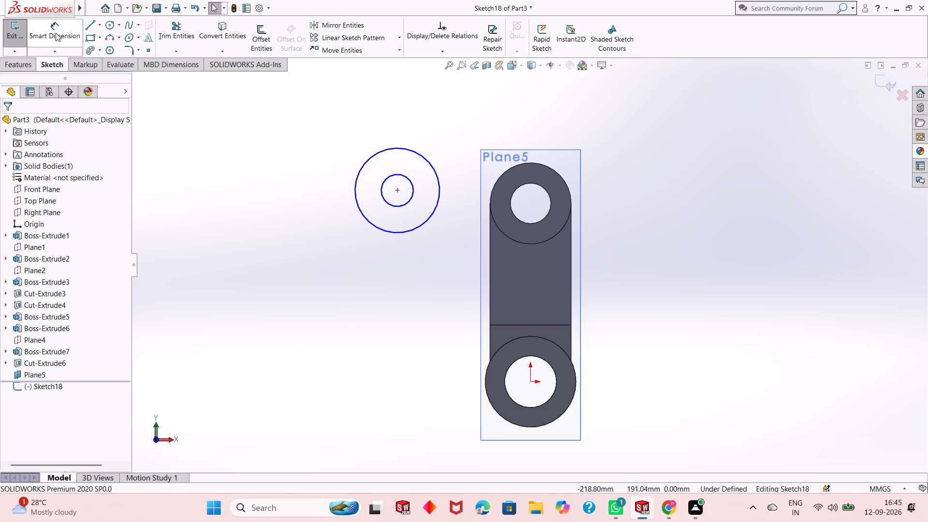
Dimension the concentric circles with a 36 mm outer diameter and a 15 mm inner diameter.
left_click(56, 33)
left_click(386, 233)
left_click(306, 365)
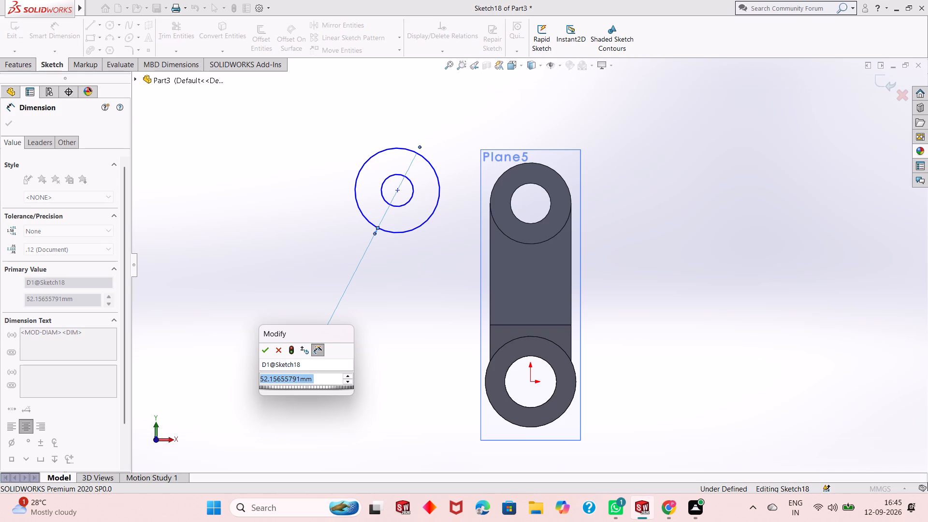
type("36")
key("Return")
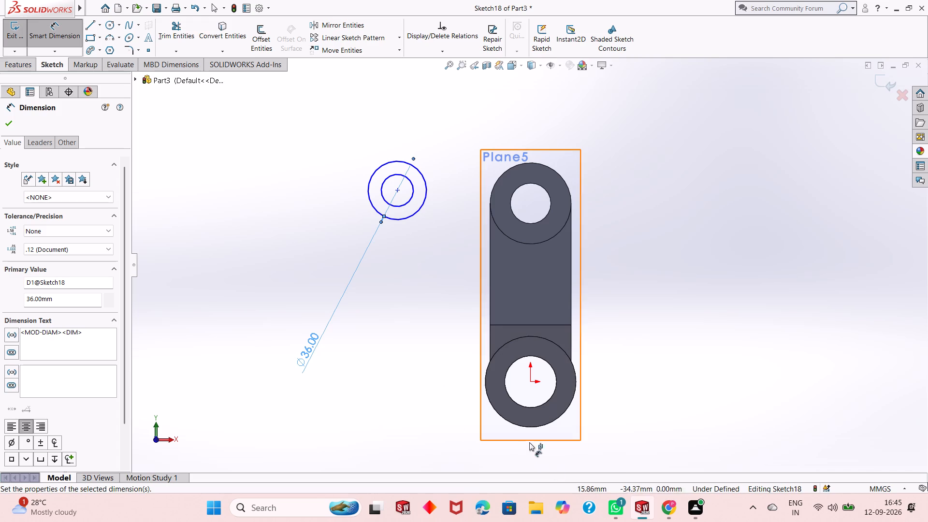
left_click(406, 204)
left_click_drag(408, 316, 409, 323)
type("15")
key("Return")
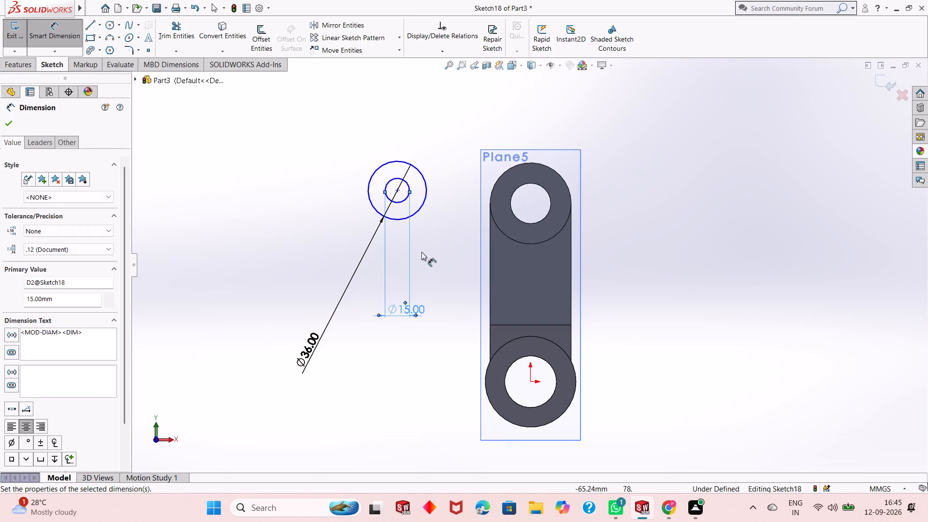
left_click(398, 191)
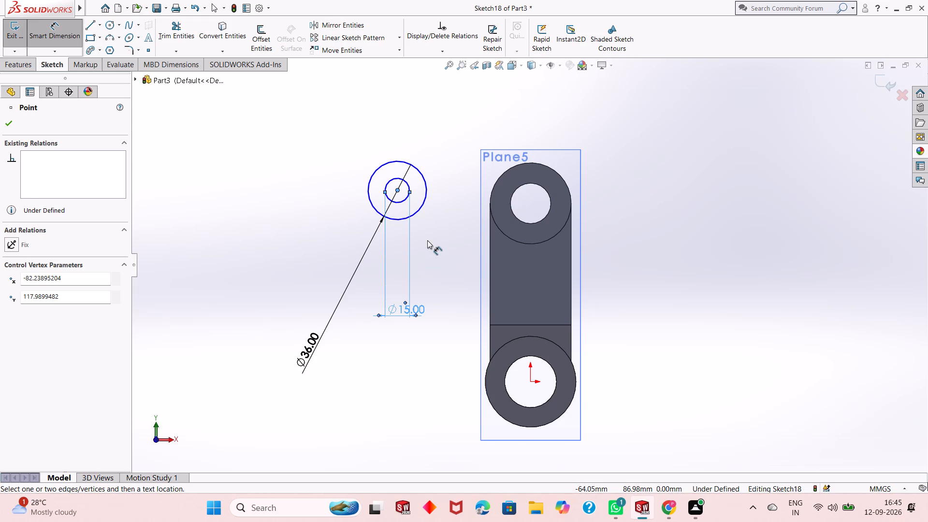
key("Escape")
key("Escape")
key("Escape")
key("Escape")
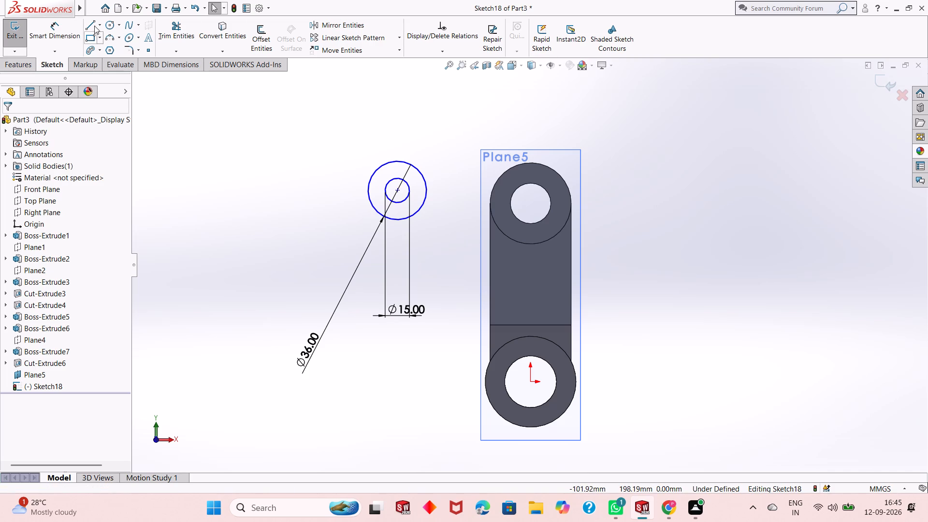
Draw a 12.5 mm vertical centerline from the top of the upper ring's hole down to its centre.
left_click(99, 20)
key("Escape")
left_click(99, 21)
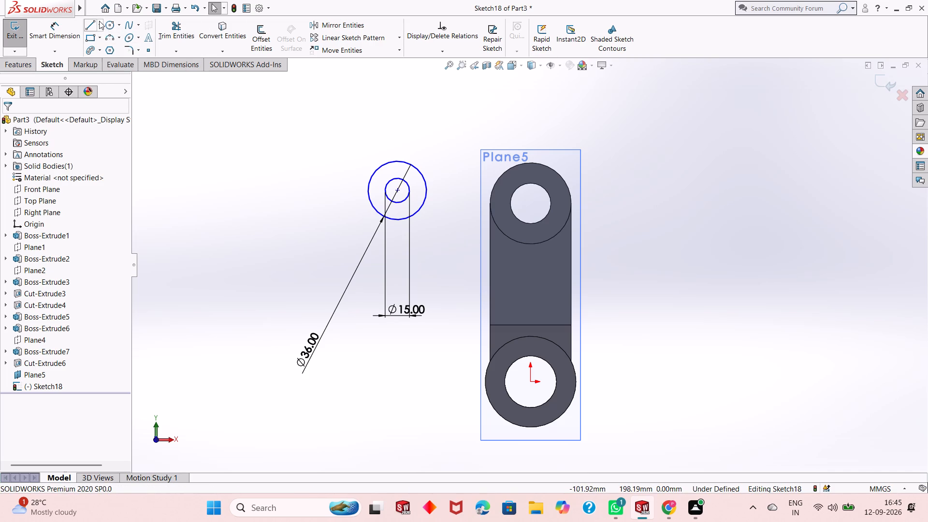
left_click(106, 46)
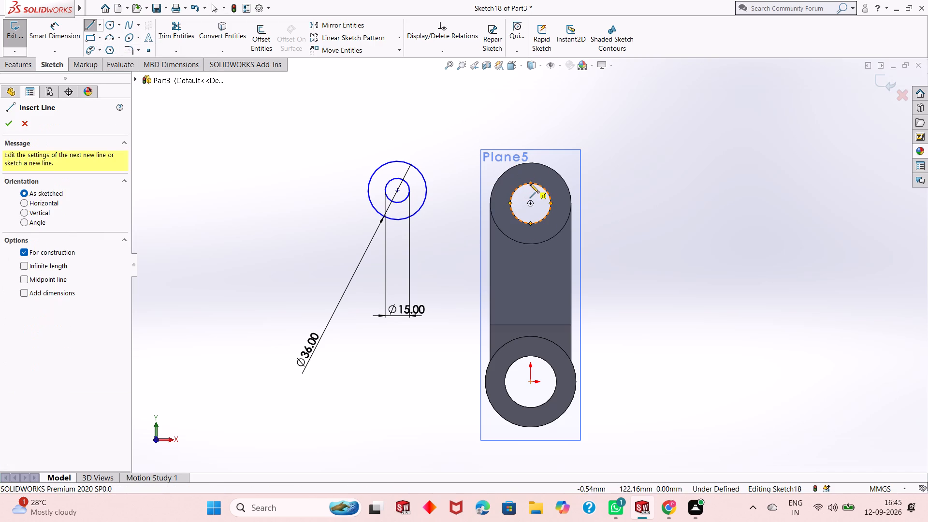
left_click(530, 184)
left_click(528, 203)
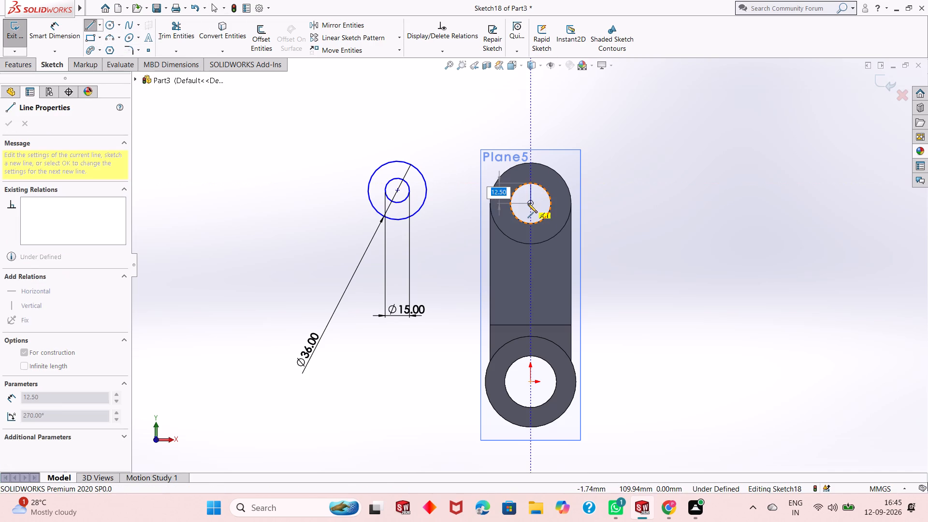
key("Escape")
key("Escape")
key("Escape")
key("Escape")
key("Escape")
Dimension the circles' centre from the upper ring's centre at 0 mm vertically and 85 mm horizontally.
left_click(58, 29)
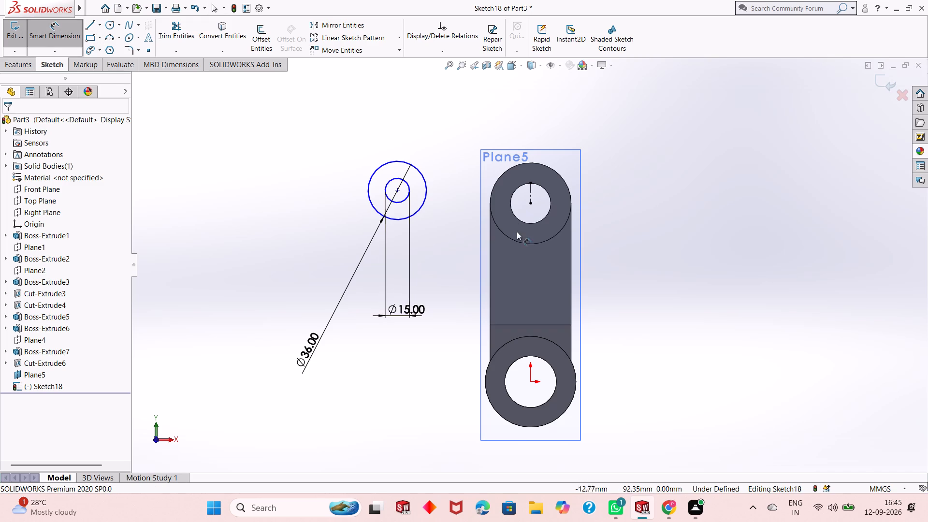
left_click(398, 190)
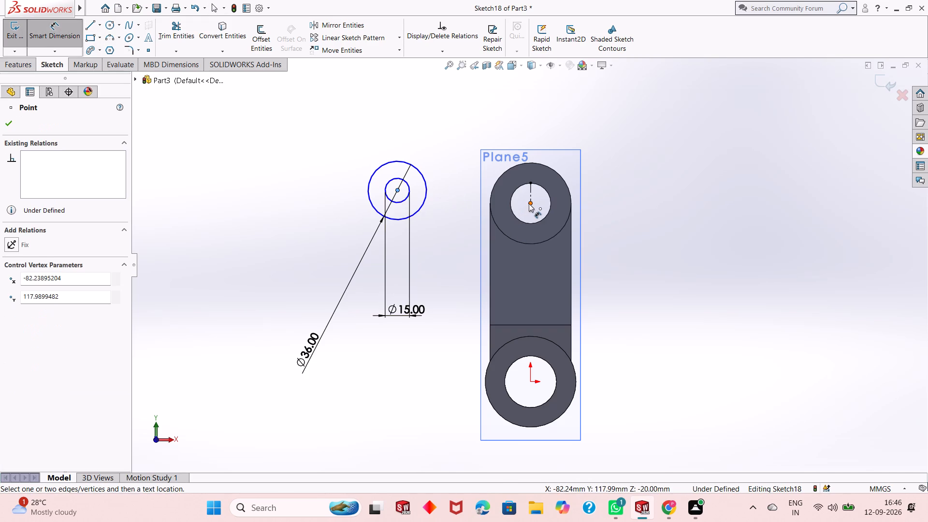
left_click(529, 203)
left_click(324, 197)
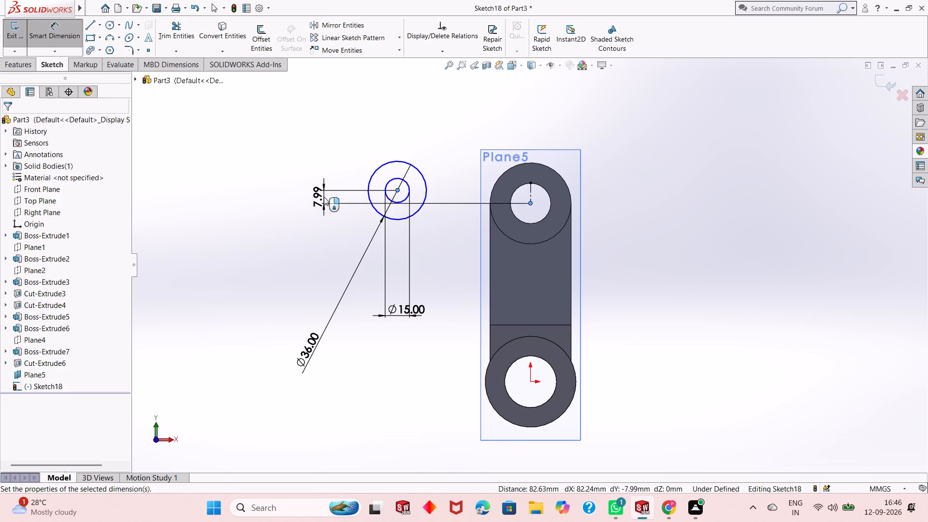
key("0")
key("Return")
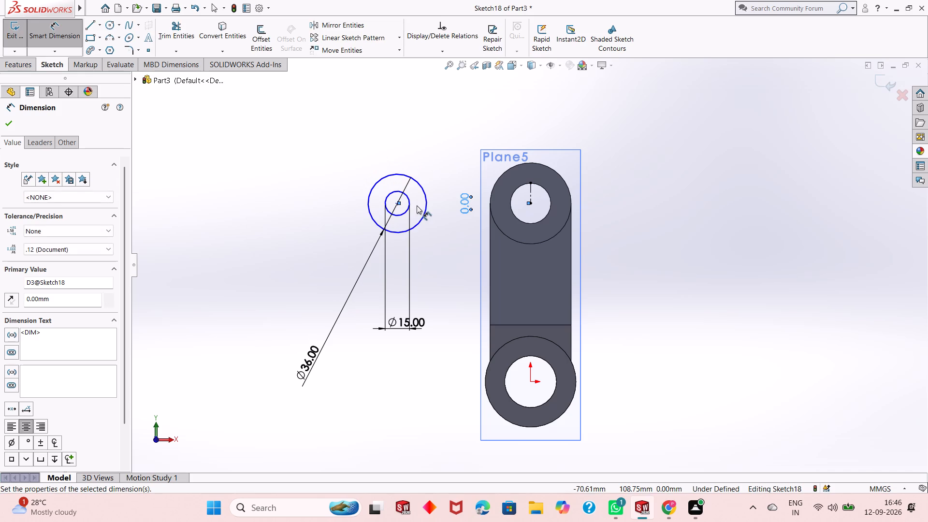
left_click(396, 204)
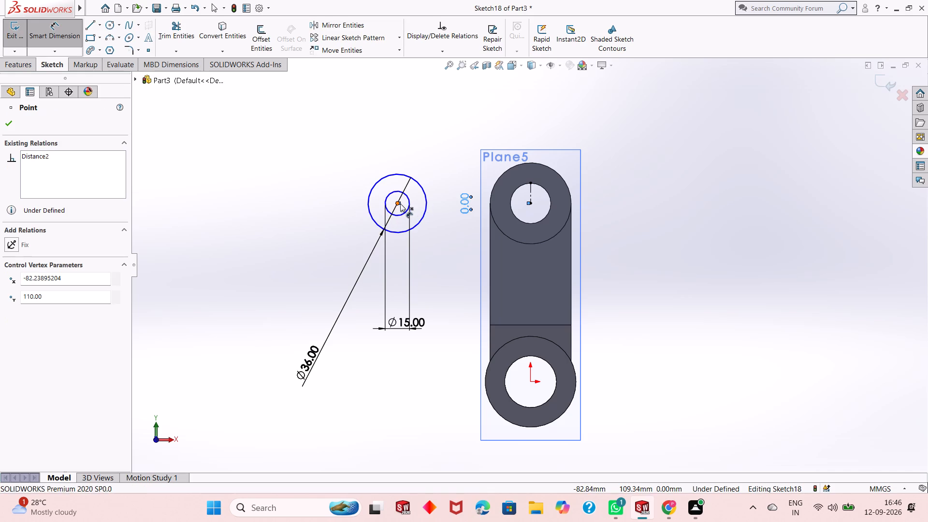
left_click(532, 204)
left_click(441, 273)
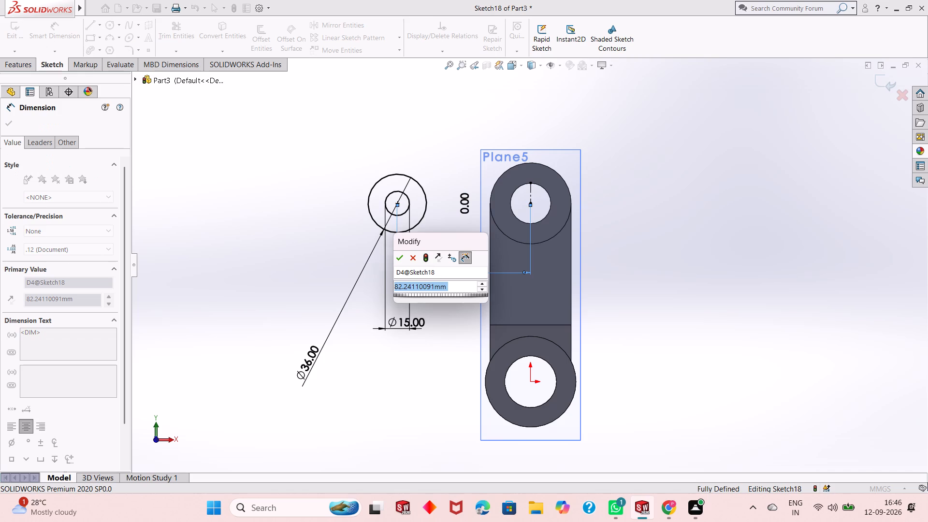
type("85")
key("Return")
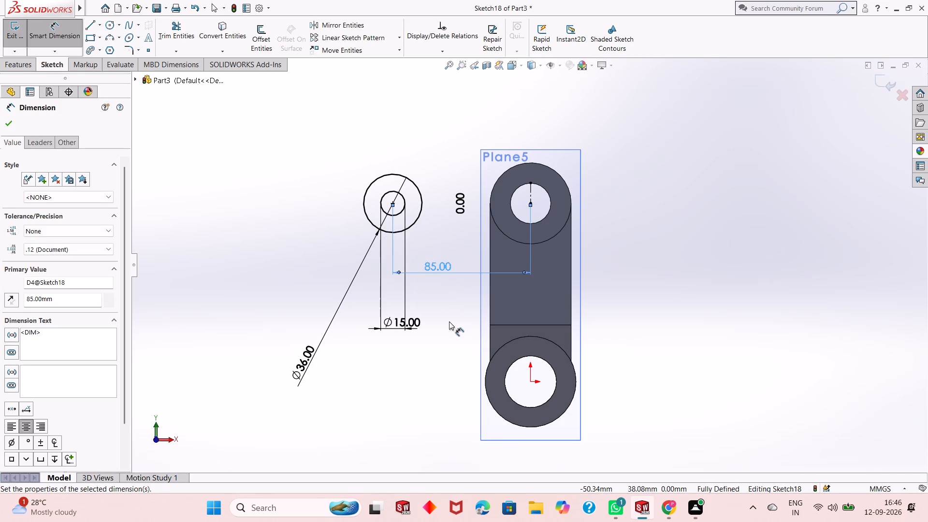
scroll(449, 321, "up", 1)
key("Escape")
Extrude the 36/15 mm ring profile 15 mm blind in the reversed direction, with merge result on.
middle_click_drag(459, 290, 474, 290)
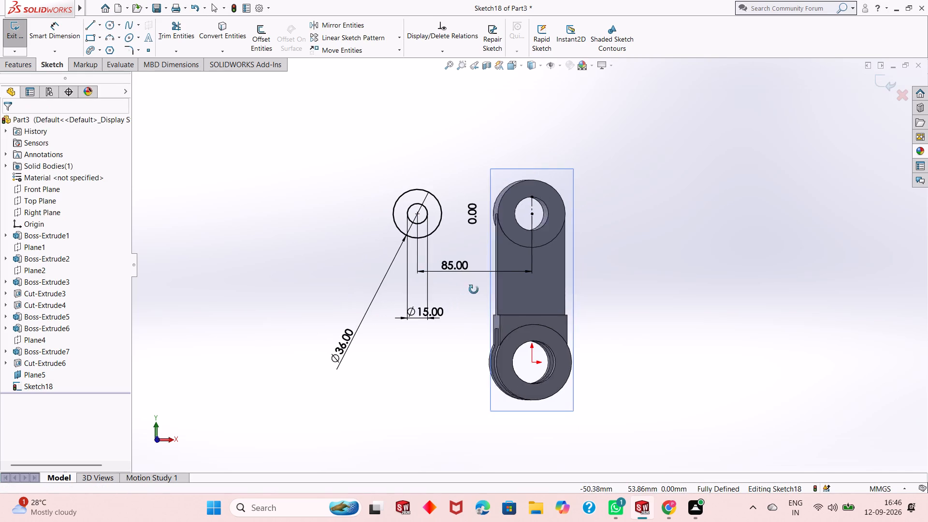
middle_click_drag(474, 290, 495, 307)
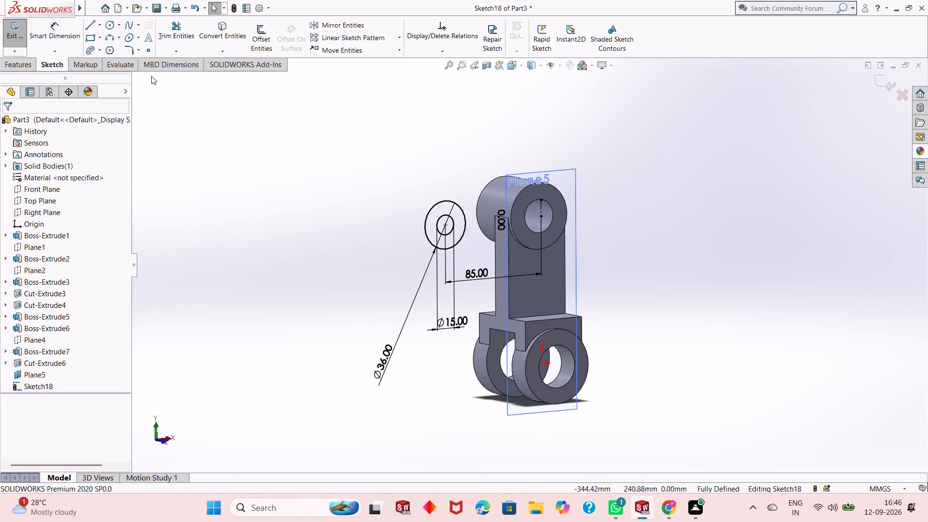
left_click(23, 62)
left_click(23, 37)
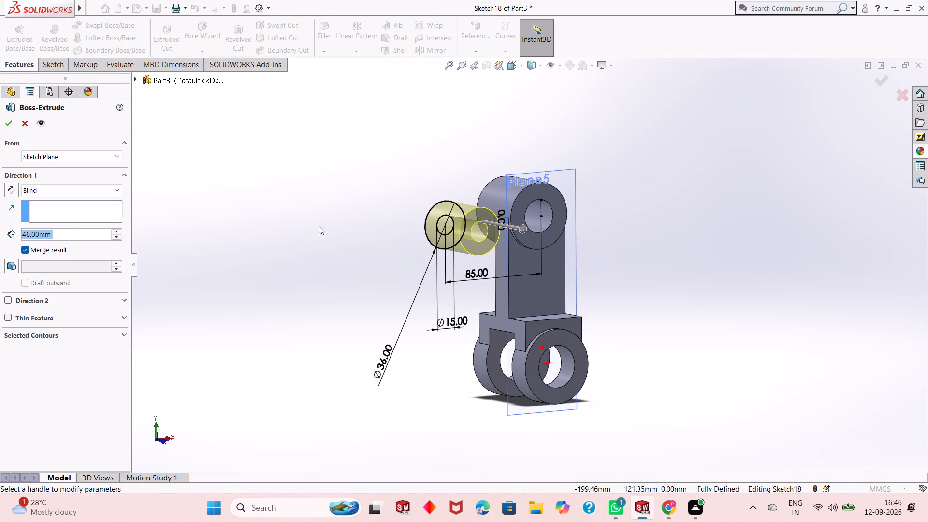
left_click(8, 192)
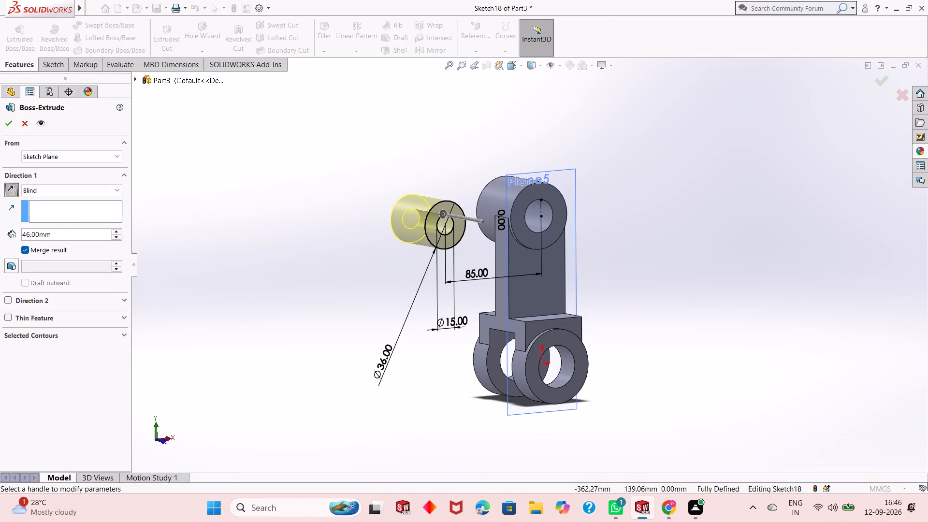
double_click(60, 234)
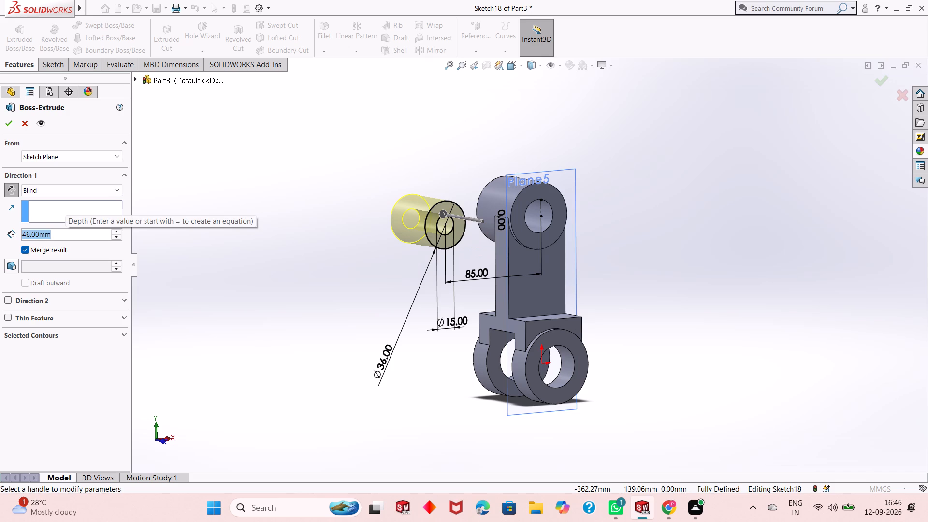
type("15")
key("Return")
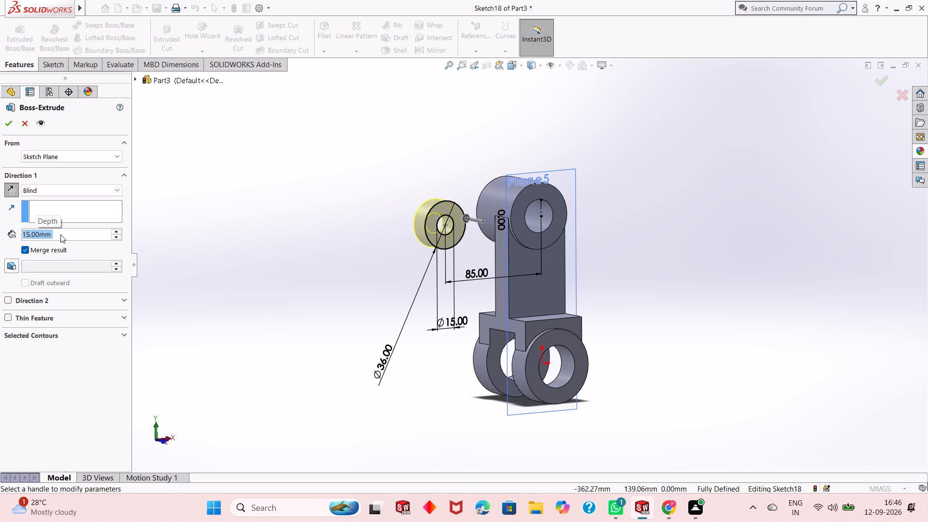
left_click(7, 123)
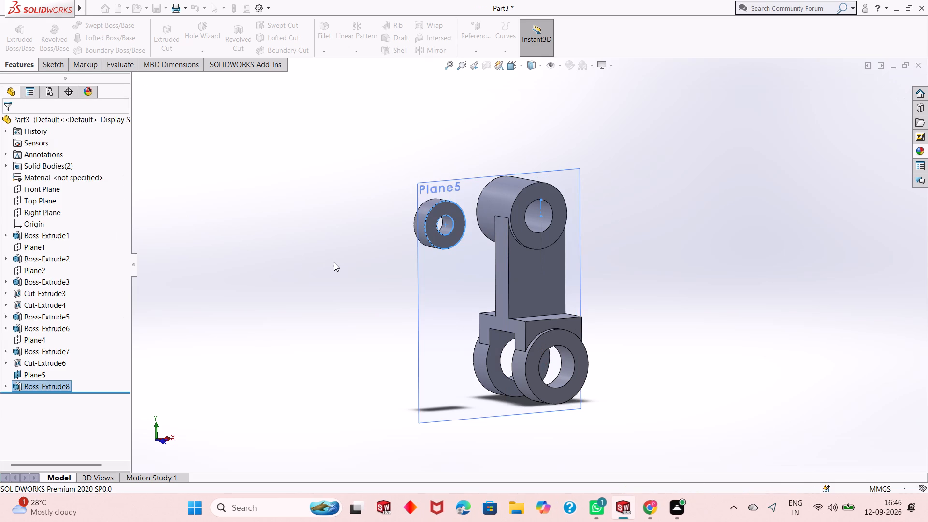
middle_click_drag(355, 268, 360, 267)
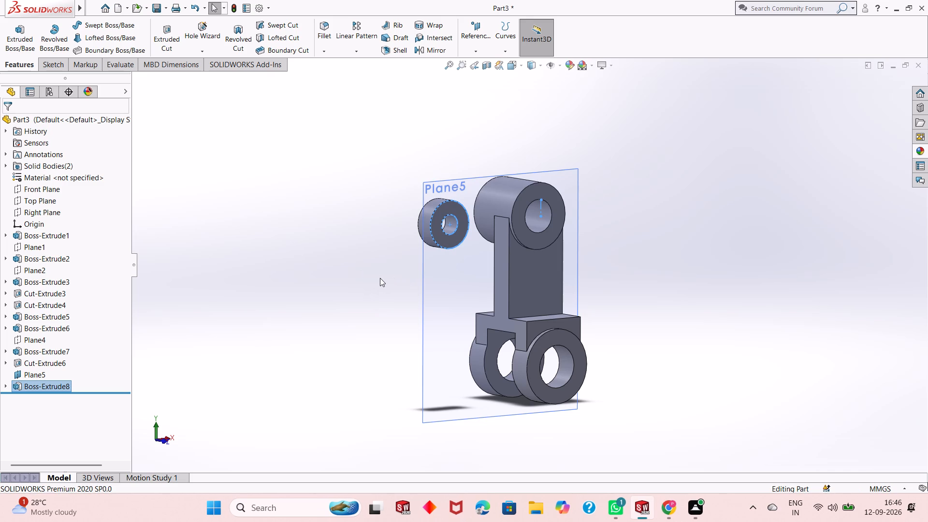
Create a reference plane offset 53 mm from the Front Plane, with the offset flipped to the rear side.
key("Escape")
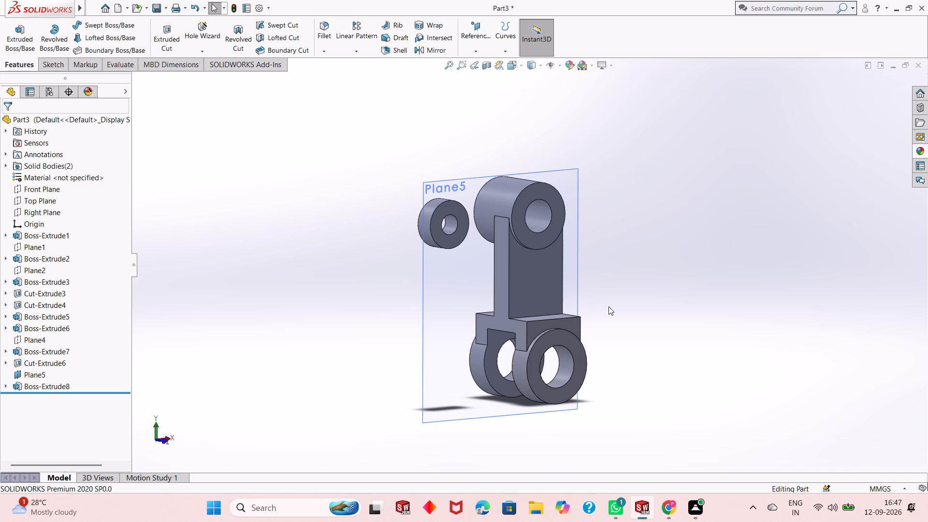
scroll(585, 293, "up", 1)
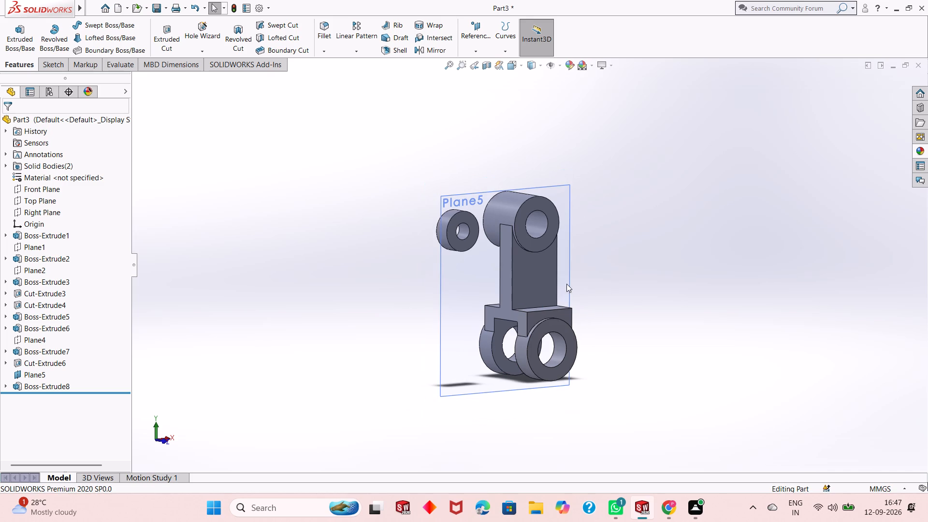
scroll(536, 273, "down", 1)
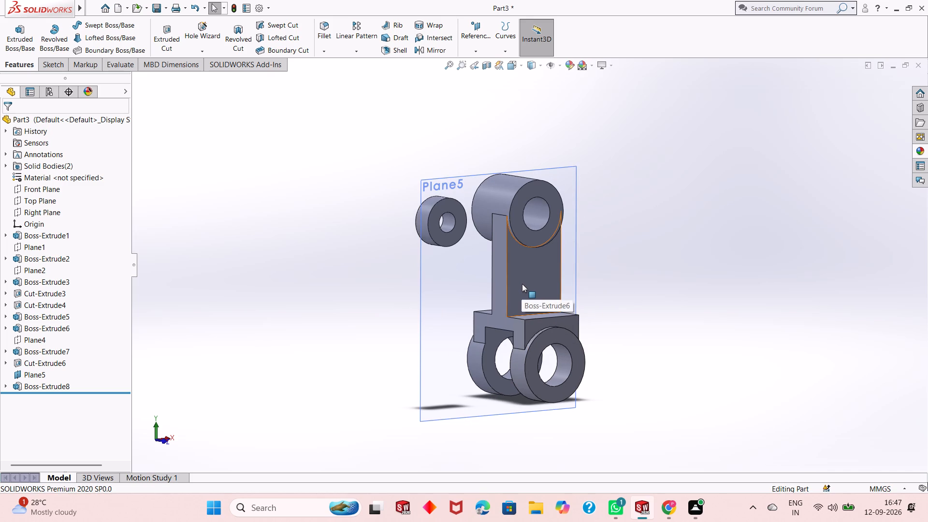
scroll(522, 283, "up", 1)
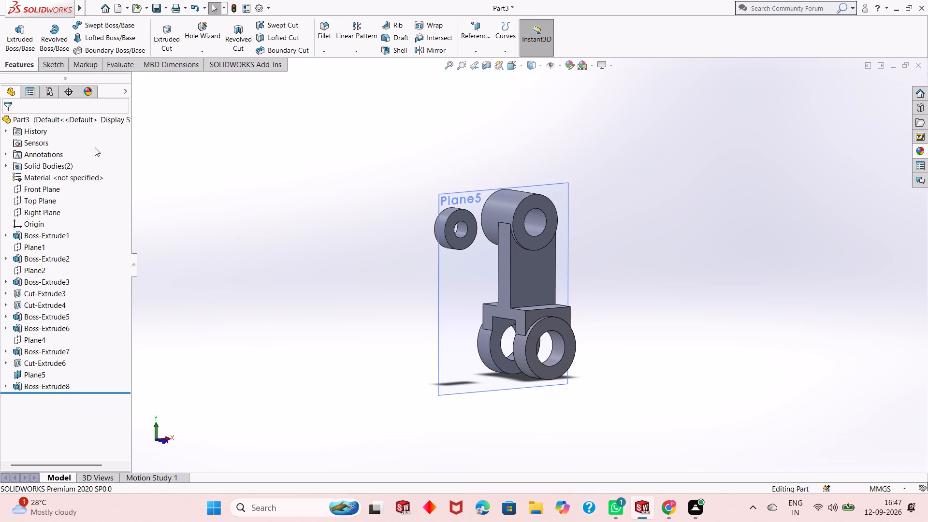
left_click(470, 51)
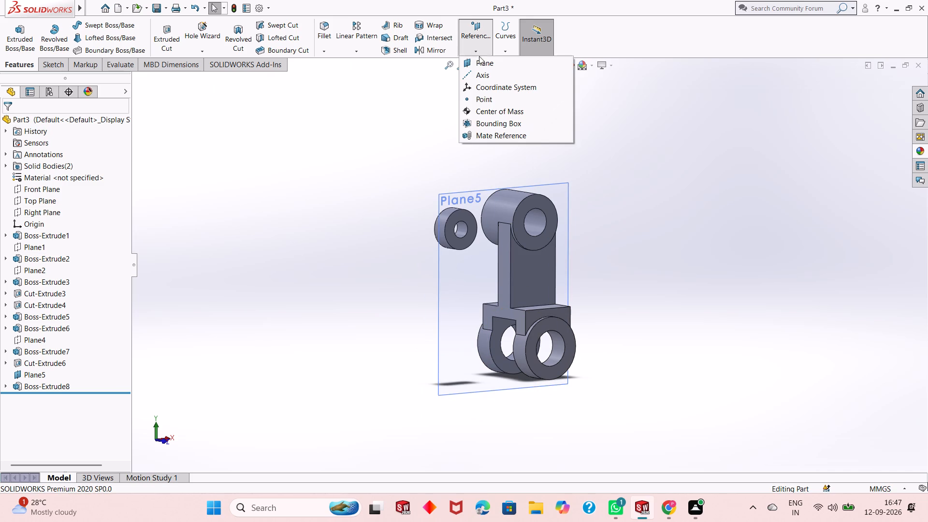
left_click(482, 62)
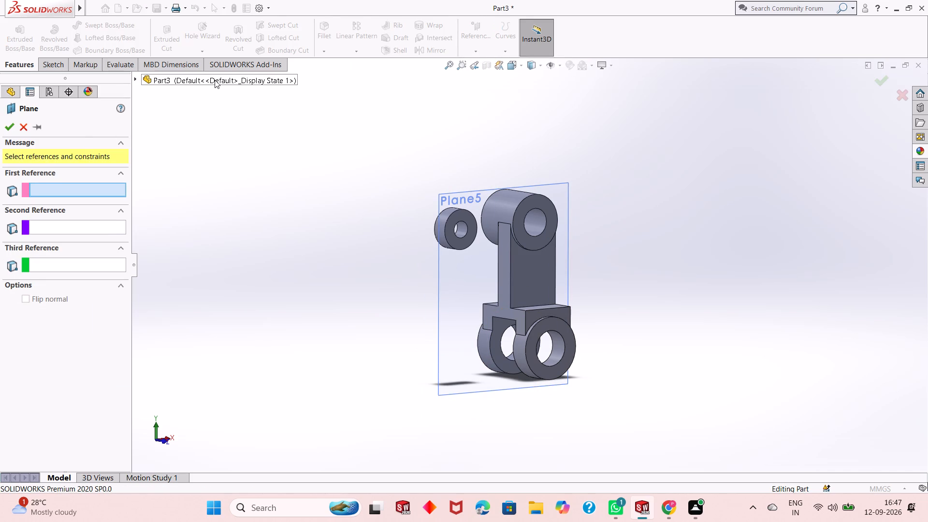
left_click(197, 77)
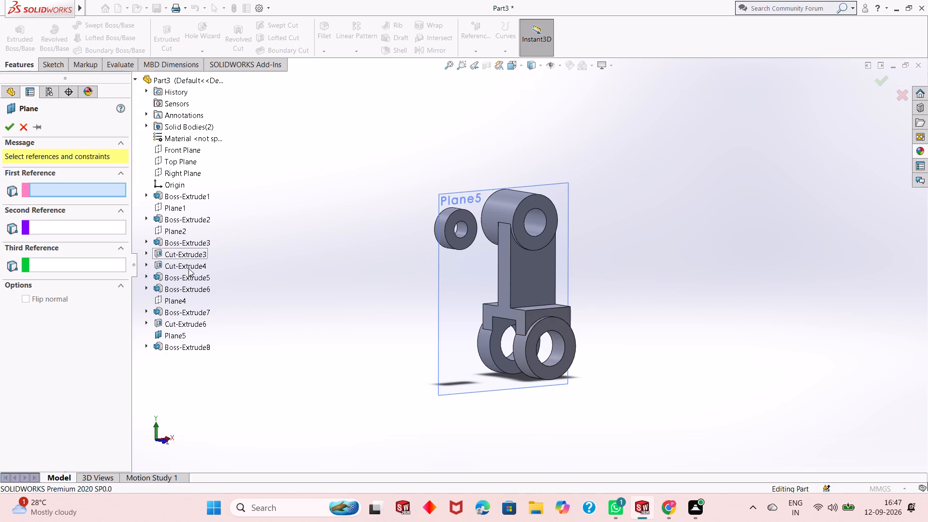
left_click(186, 153)
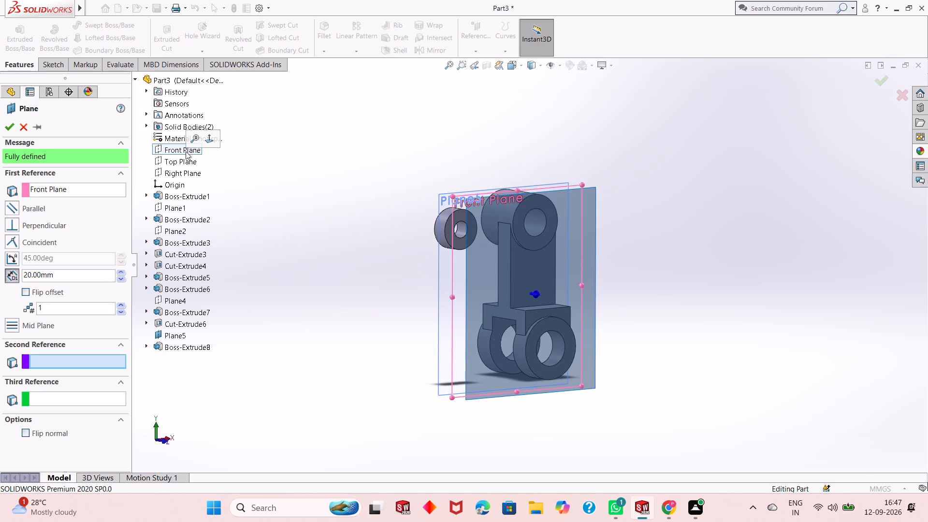
double_click(72, 273)
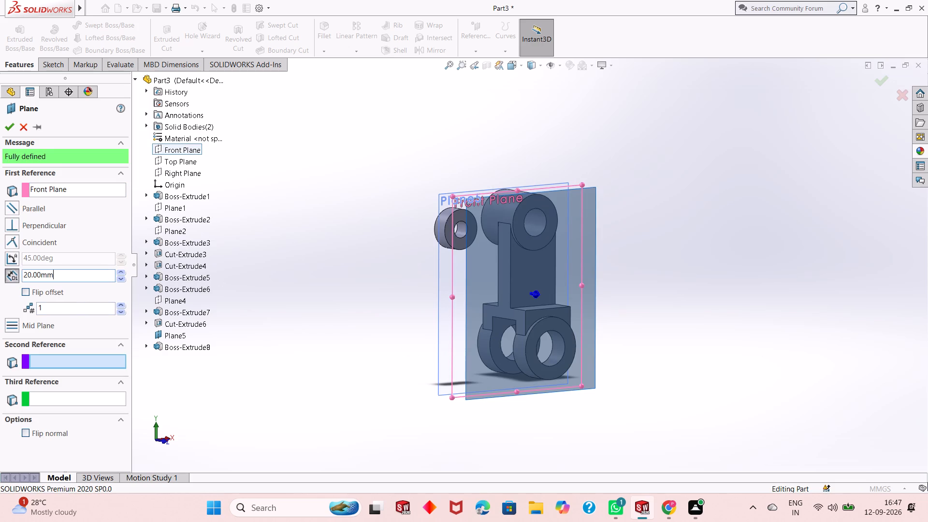
type("53")
key("Return")
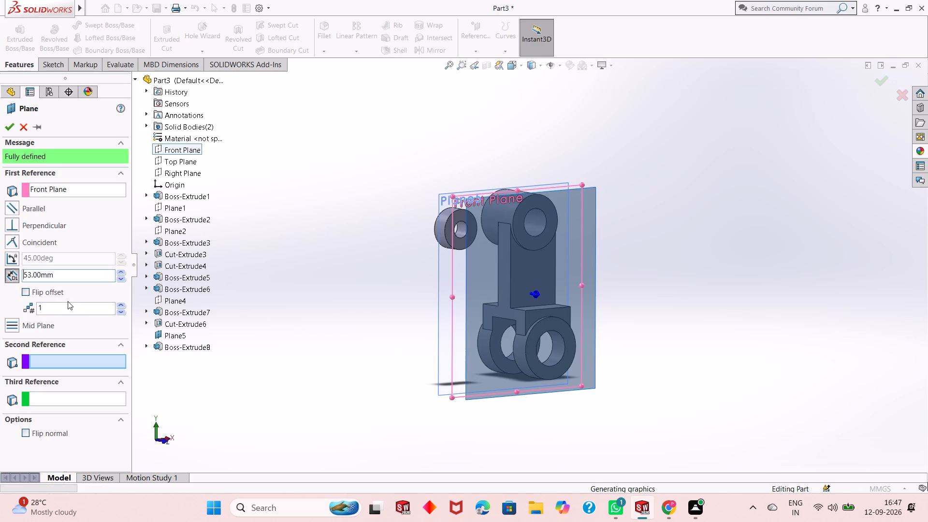
left_click(25, 291)
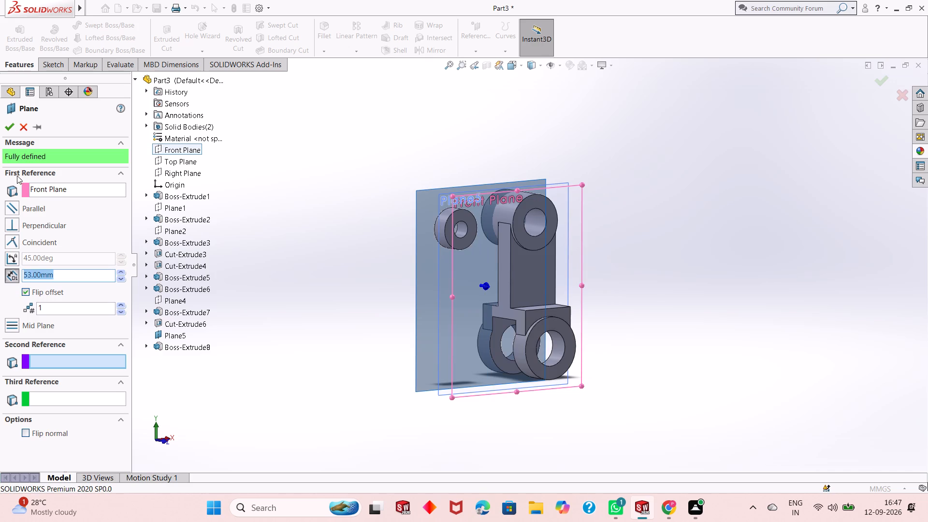
left_click(14, 131)
key("Escape")
key("Escape")
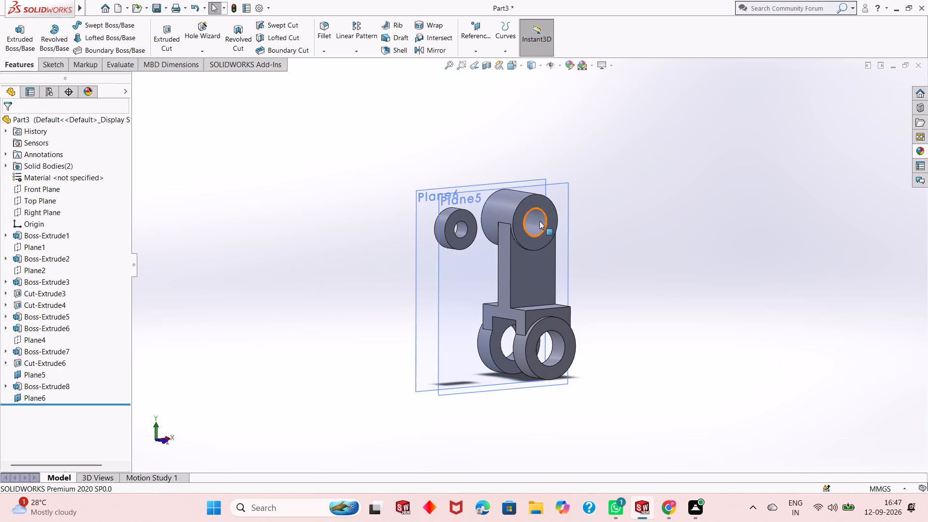
Hide Plane5 in the model view.
right_click(561, 191)
left_click(601, 173)
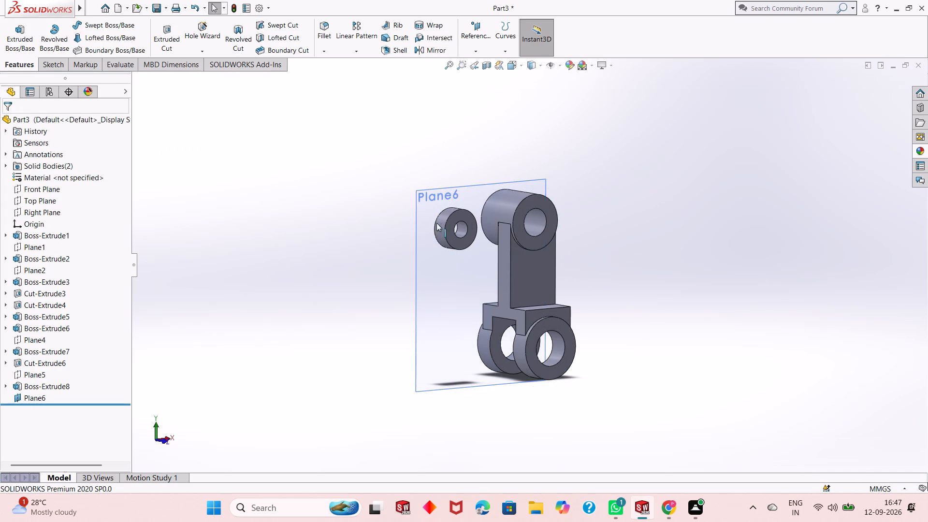
Sketch two concentric circles on Plane6, centred on the side ring's hole and matching its outer and inner edges.
left_click(49, 61)
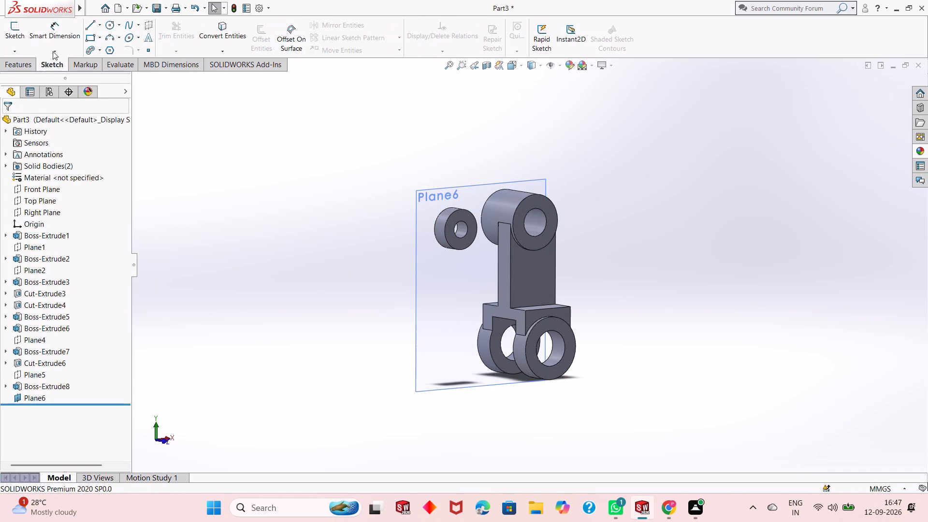
left_click(108, 25)
left_click(424, 286)
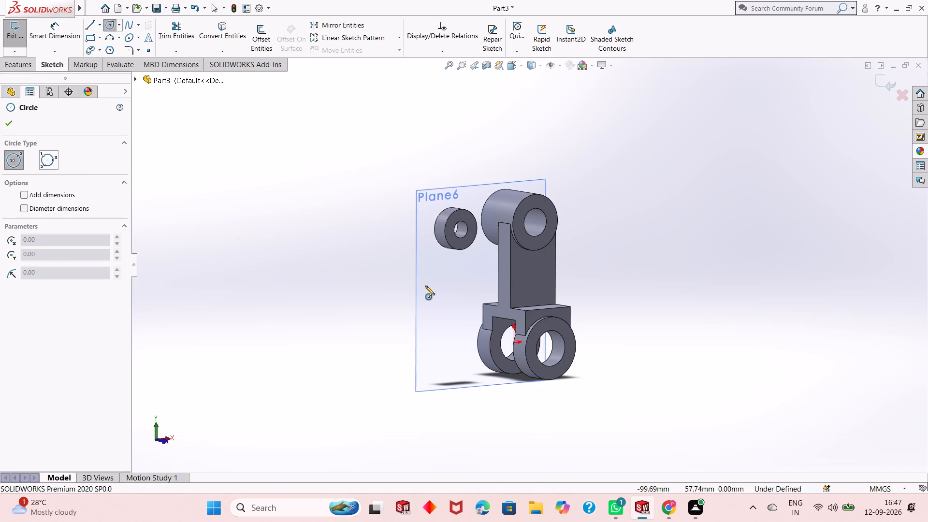
key("ctrl+8")
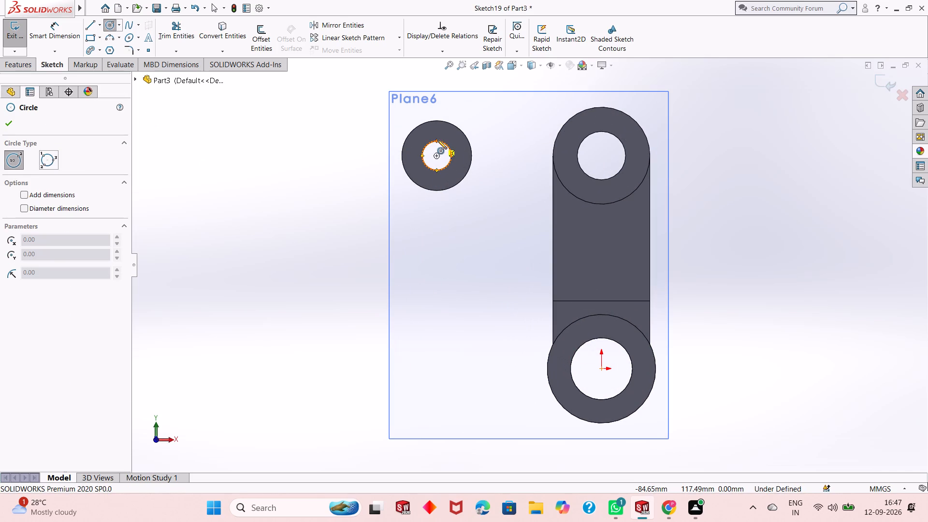
left_click(435, 156)
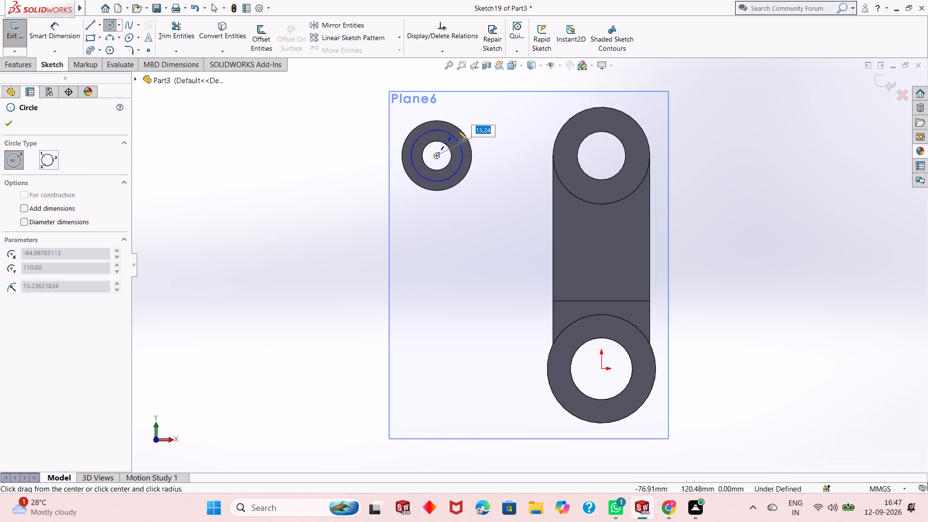
left_click(460, 130)
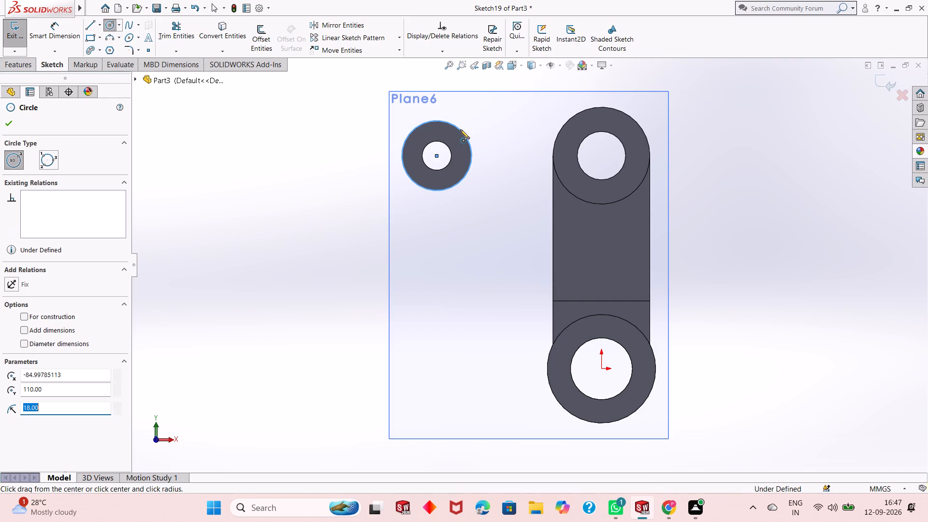
left_click(436, 155)
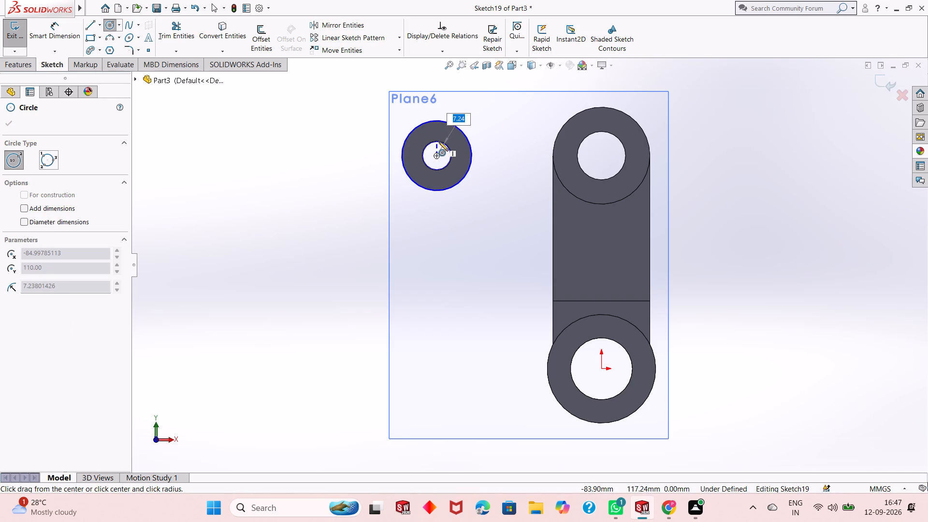
left_click(442, 142)
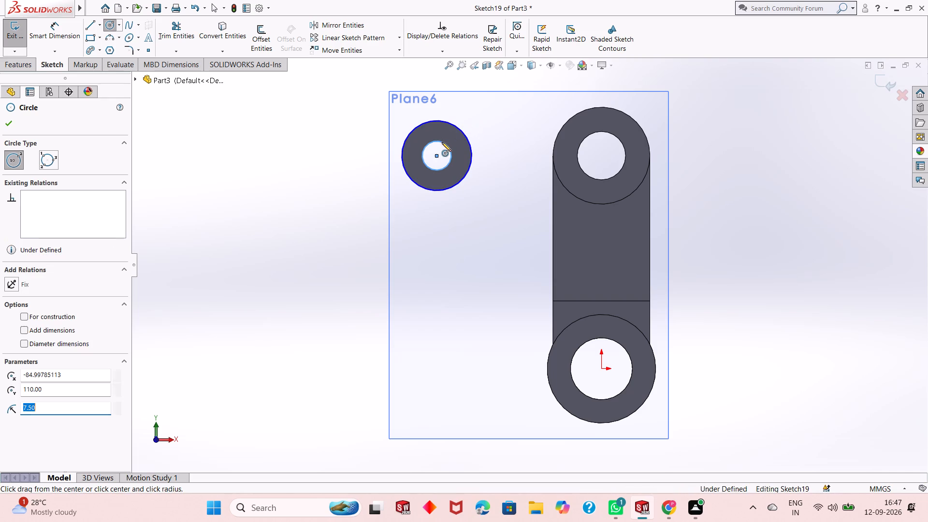
key("Escape")
key("Escape")
Dimension the concentric circles on Plane6 with a 36 mm outer diameter and a 15 mm inner diameter.
middle_click_drag(442, 167, 495, 168)
left_click(71, 32)
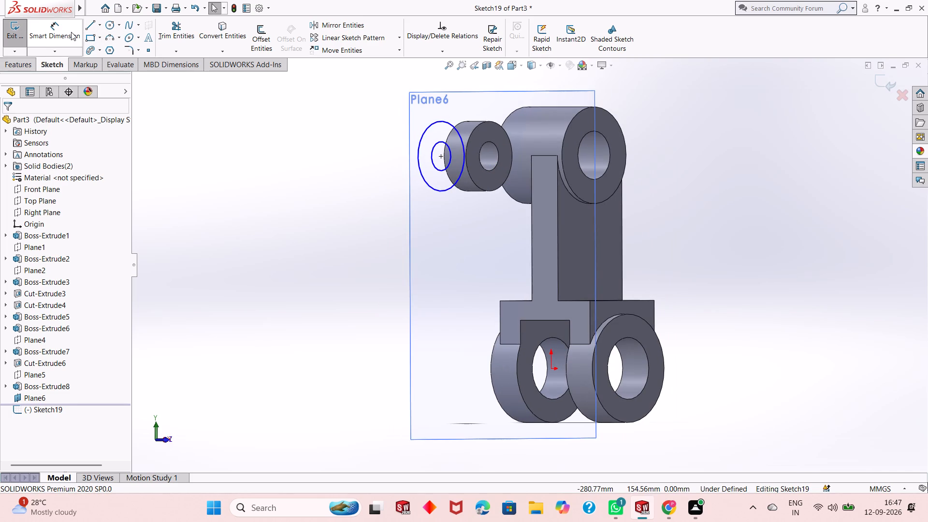
left_click(427, 182)
left_click(351, 248)
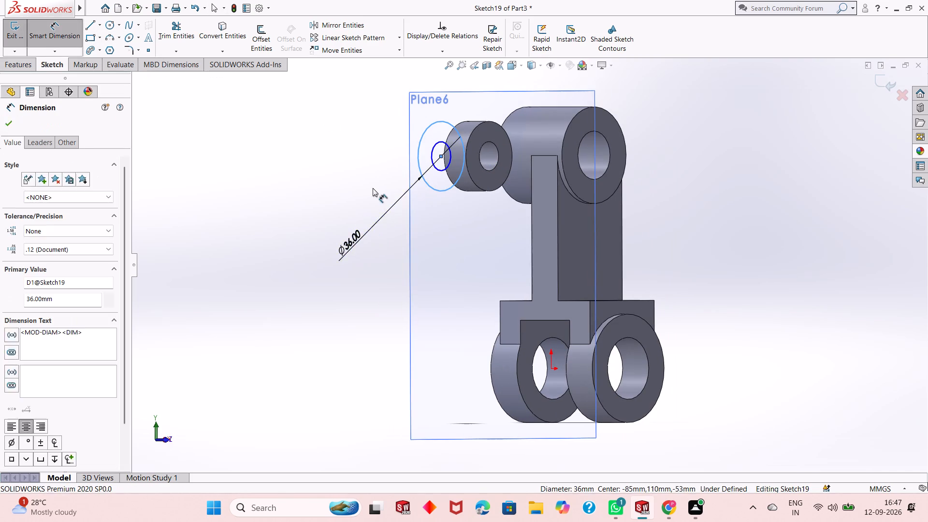
left_click(306, 235)
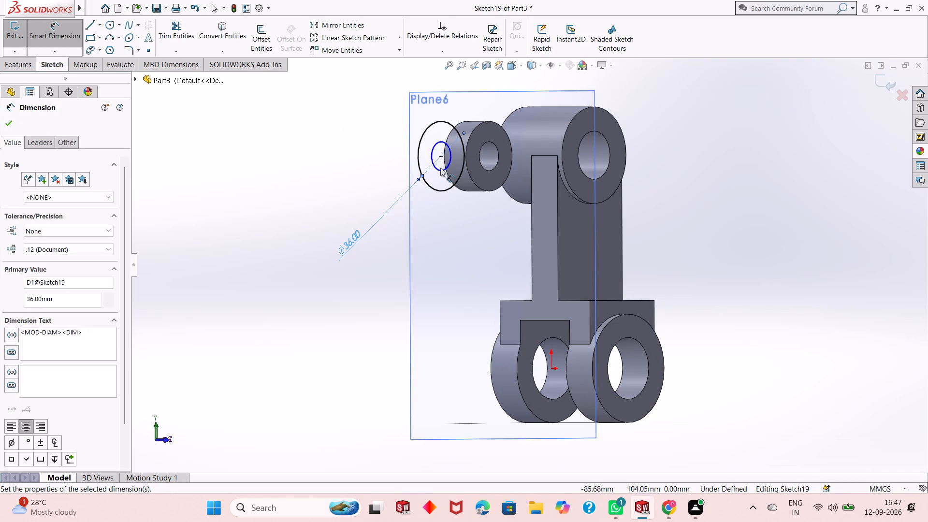
left_click(440, 169)
left_click_drag(330, 200, 306, 236)
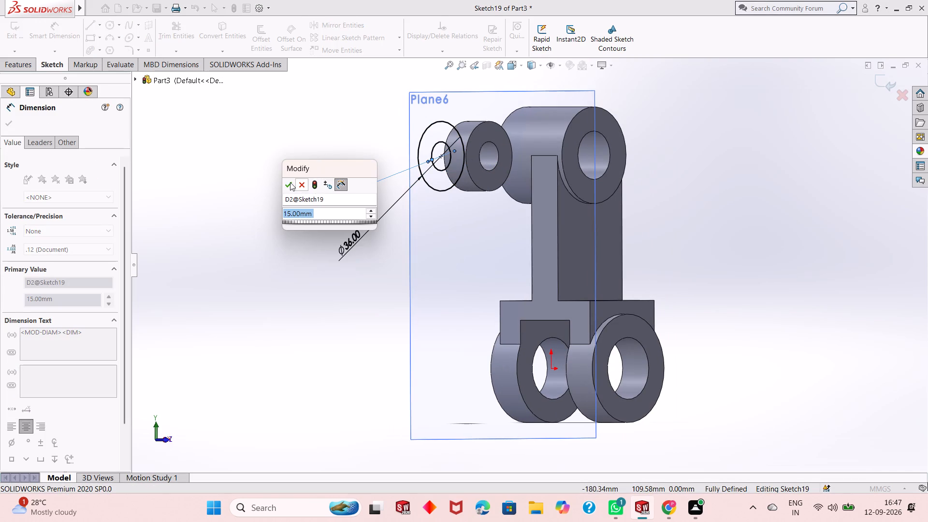
left_click(290, 182)
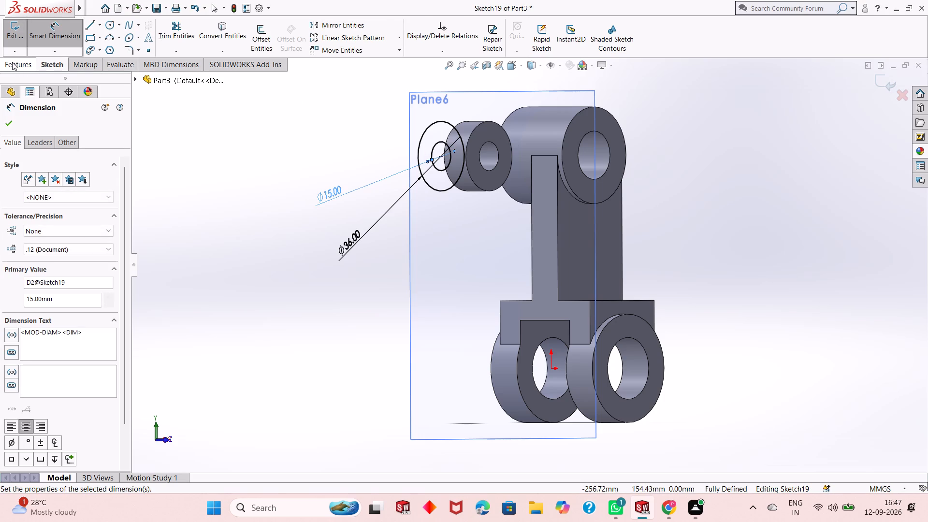
Extrude the ring profile on Plane6 15 mm blind in the reversed direction, with merge result on.
left_click(12, 62)
left_click(21, 41)
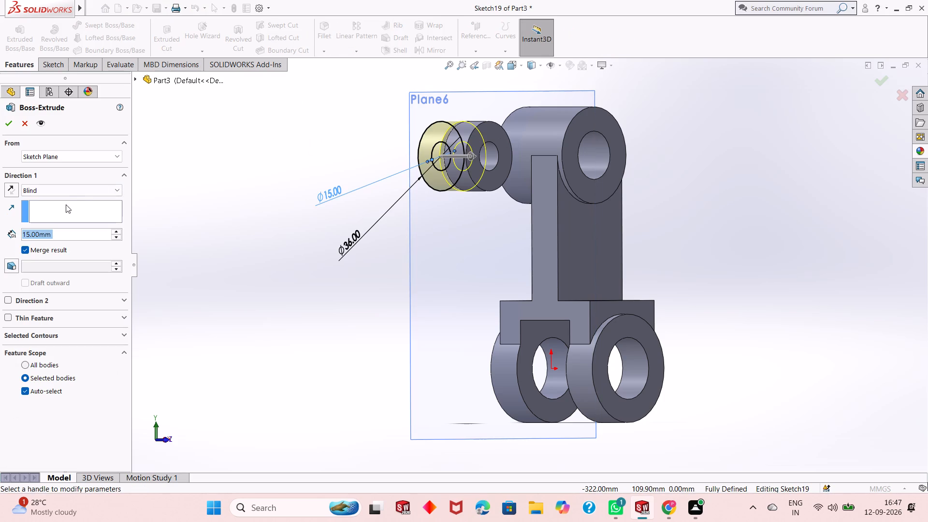
left_click(17, 192)
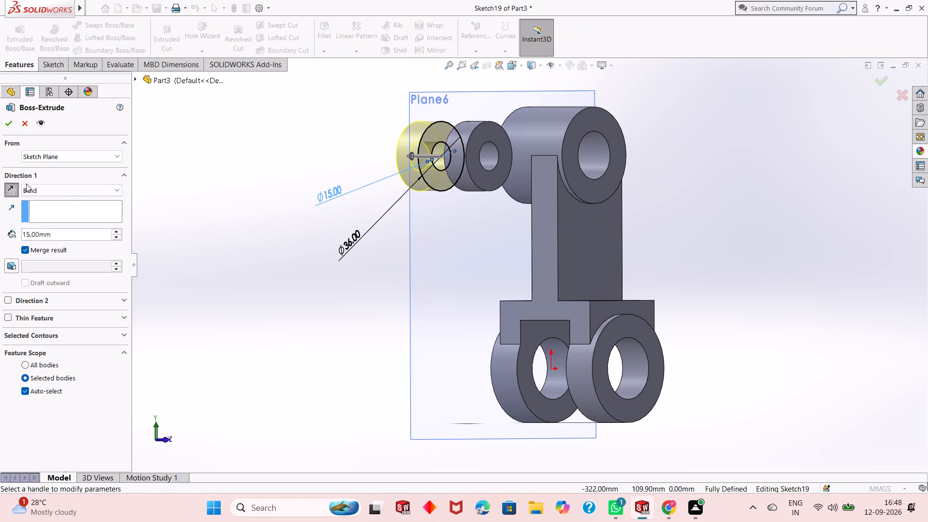
left_click(7, 127)
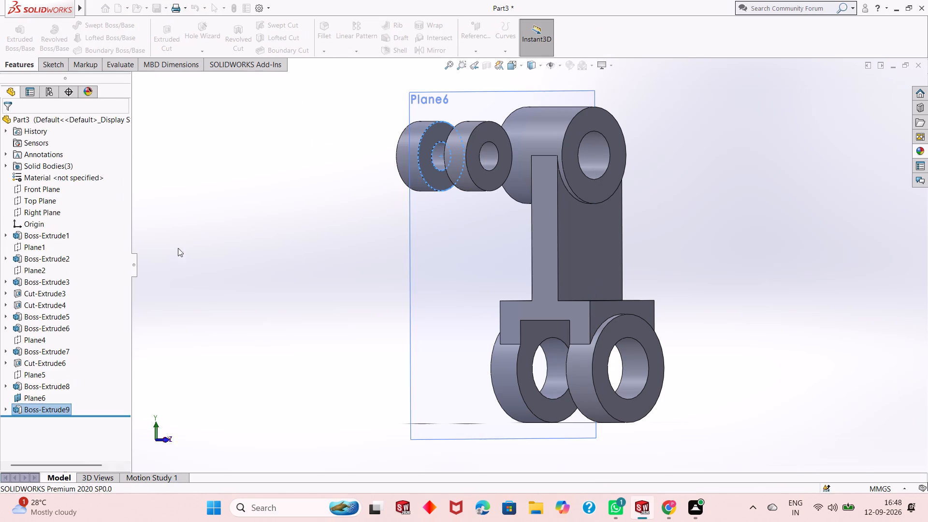
key("Escape")
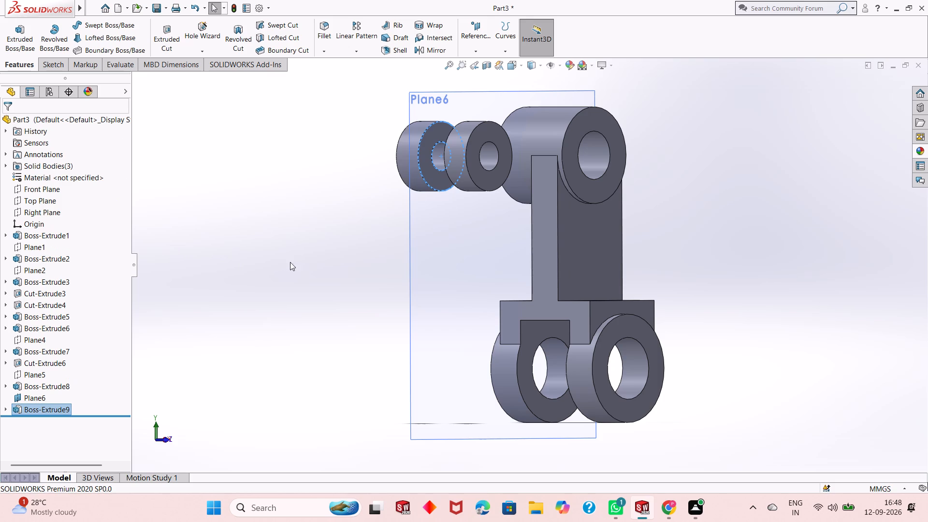
Hide Plane6 in the model view.
scroll(340, 252, "up", 1)
middle_click_drag(372, 229, 348, 272)
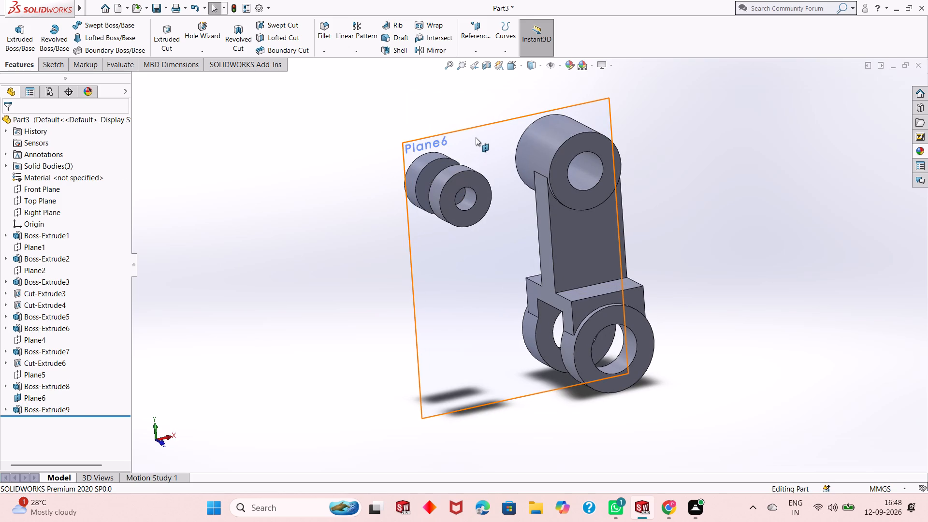
right_click(476, 137)
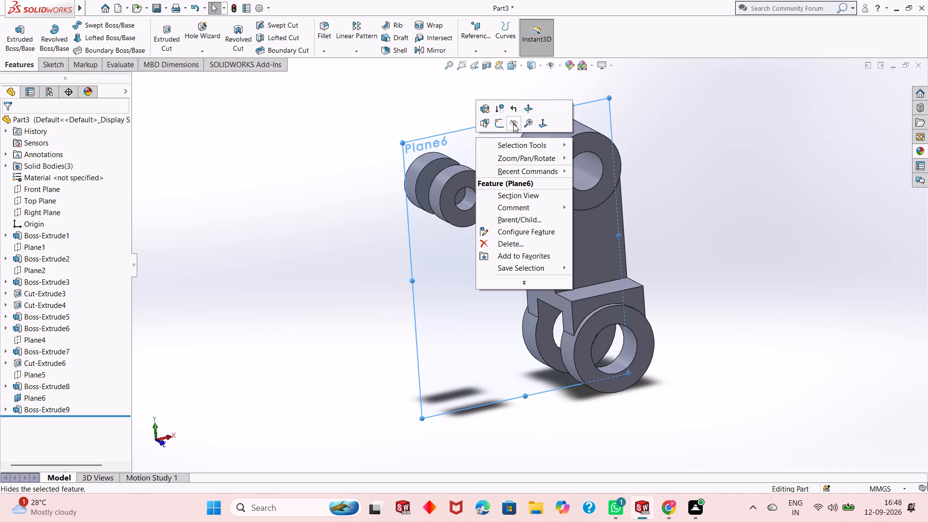
left_click(513, 122)
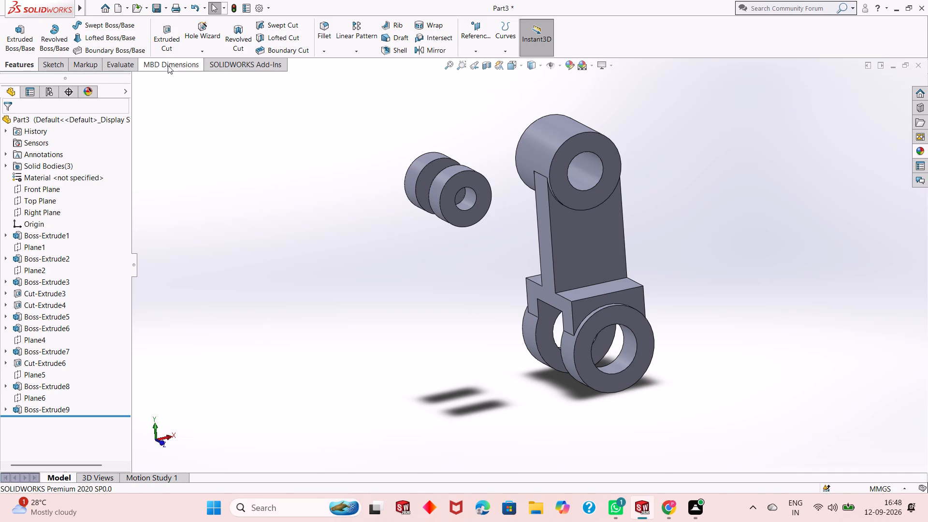
Create a reference plane offset 135 mm above the Top Plane.
left_click(482, 48)
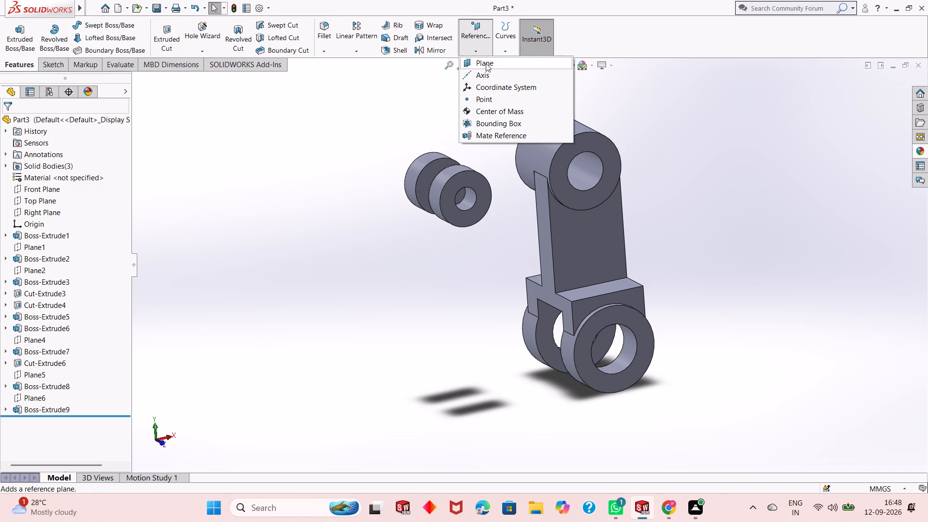
left_click(486, 64)
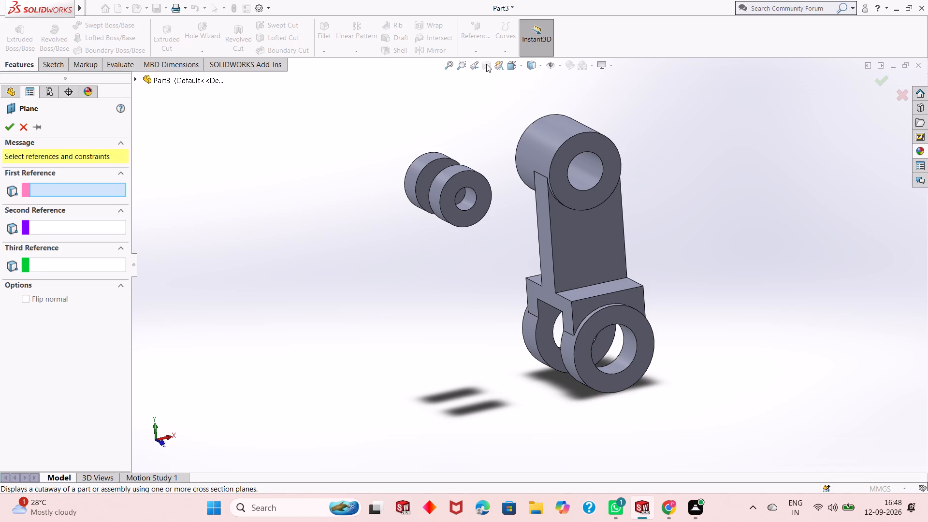
left_click(162, 81)
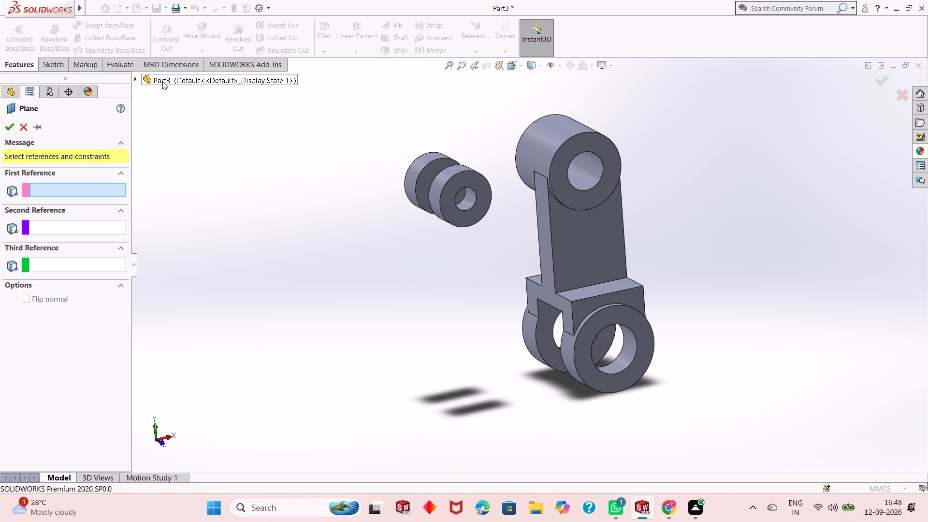
left_click(147, 83)
left_click(146, 81)
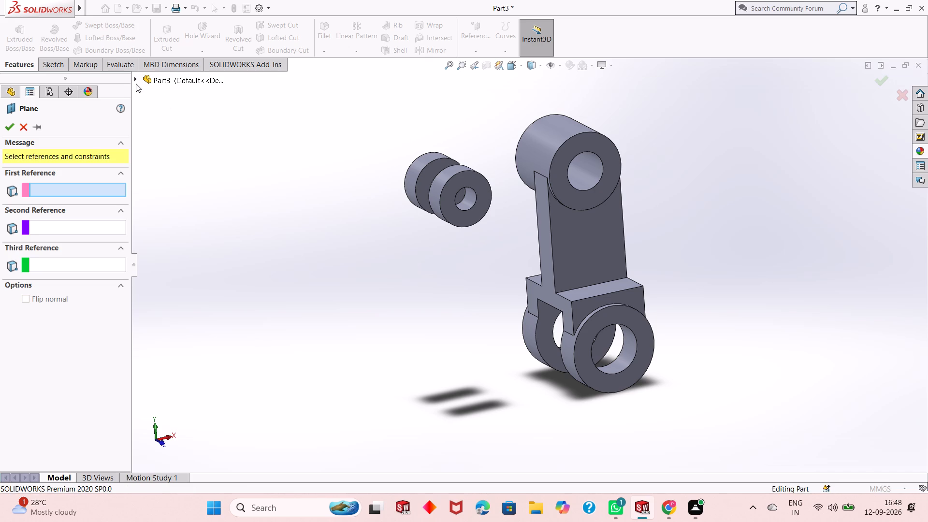
left_click(134, 80)
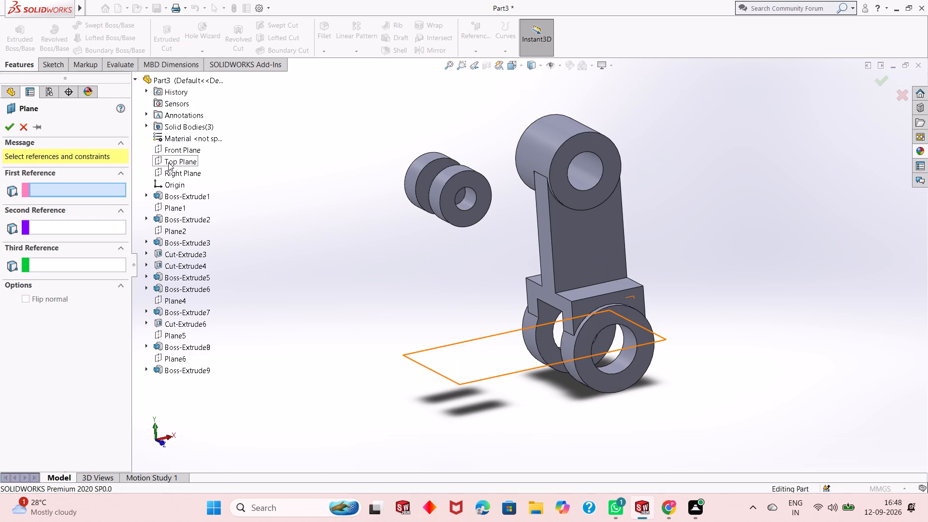
left_click(177, 161)
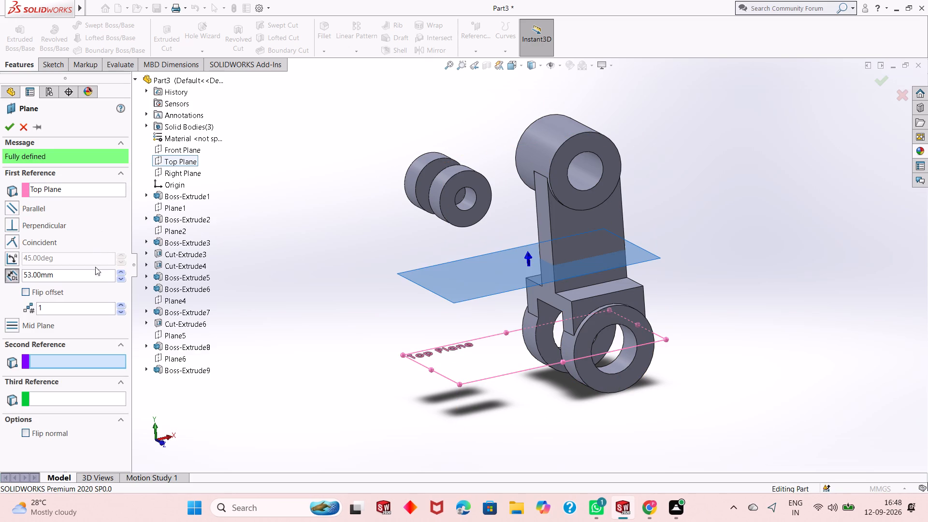
double_click(64, 269)
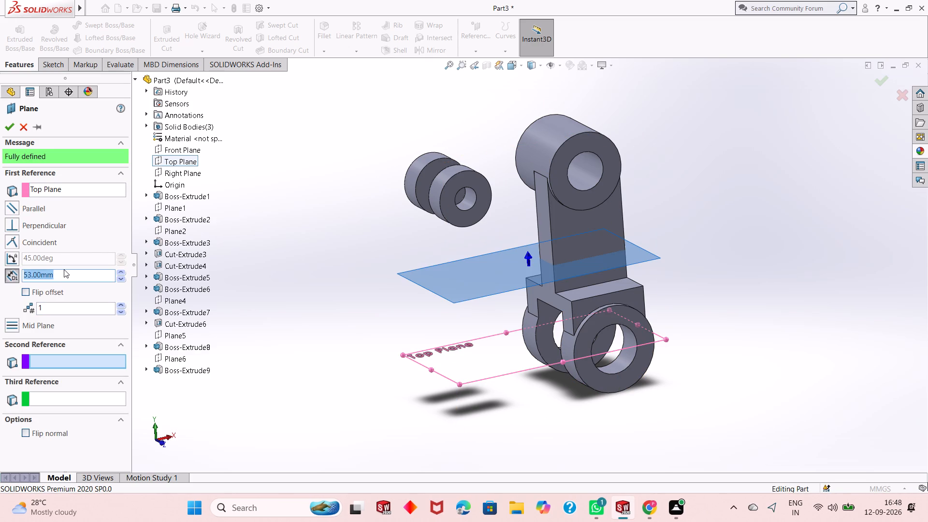
type("110")
key("Return")
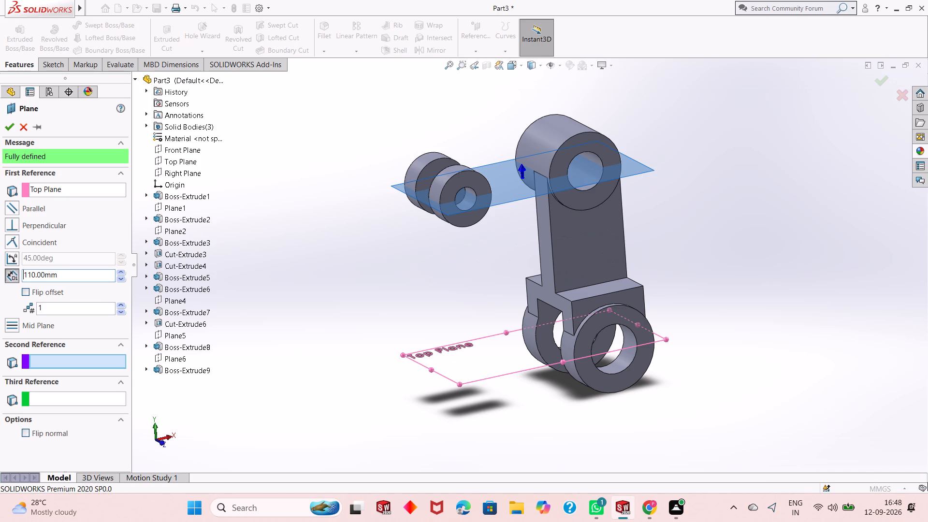
key("1")
type("350")
key("Return")
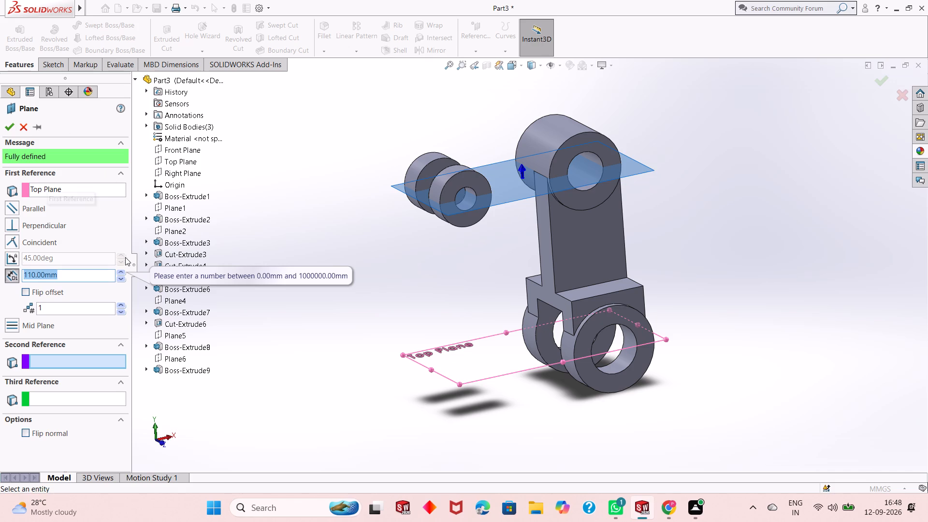
type("135")
key("Return")
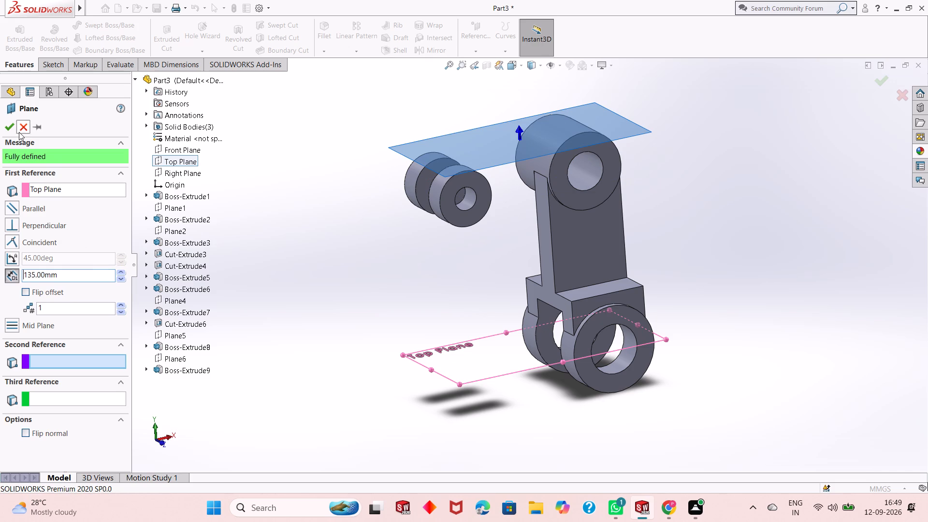
left_click(7, 130)
Open a new sketch on Plane7.
scroll(255, 275, "up", 1)
scroll(342, 272, "up", 1)
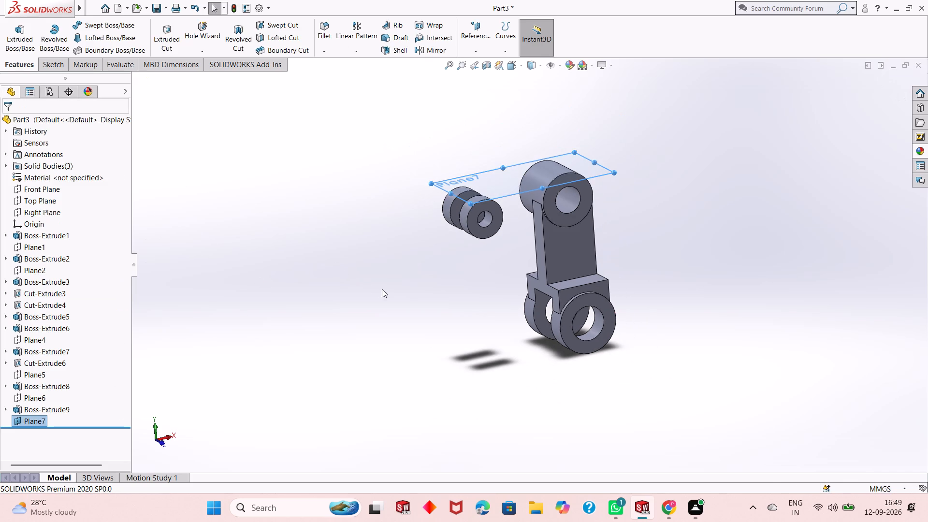
middle_click_drag(382, 289, 437, 410)
left_click(589, 174)
left_click(633, 146)
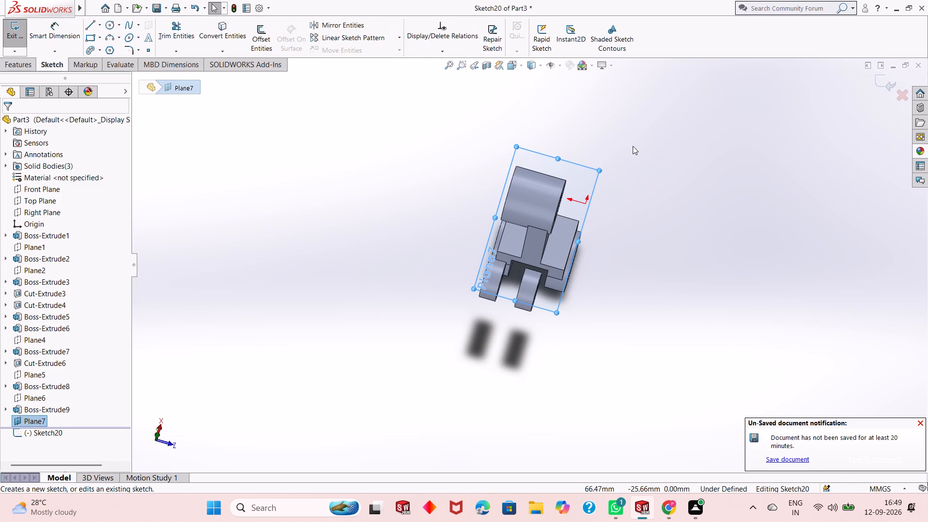
key("ctrl+8")
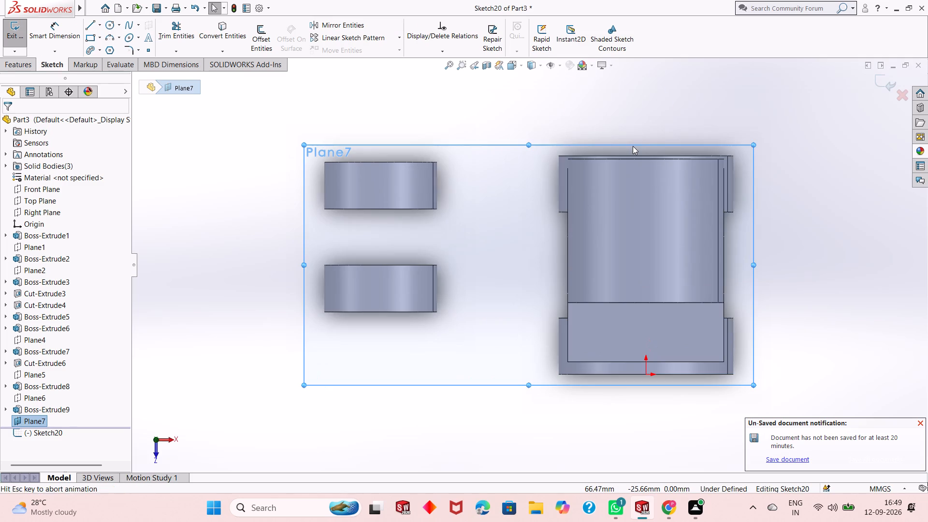
left_click(245, 169)
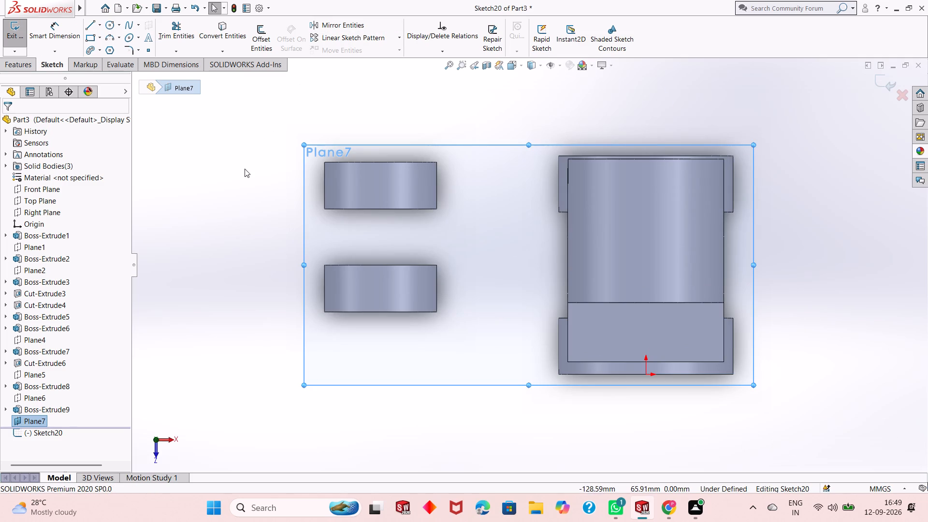
From the midpoint of the rear side ring's inner edge, sketch connected lines 12 mm rearward, 30 mm toward the top ring and 12 mm forward.
left_click(90, 23)
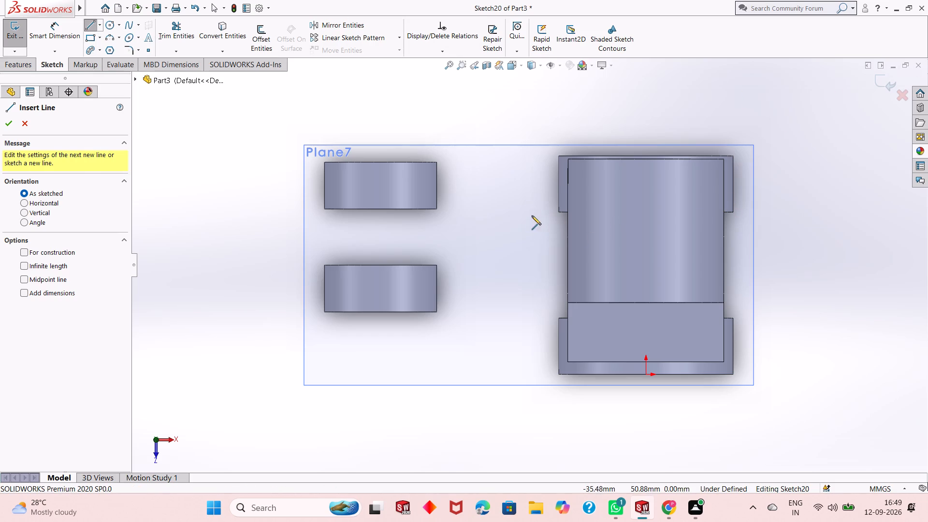
scroll(457, 221, "up", 2)
scroll(372, 268, "down", 1)
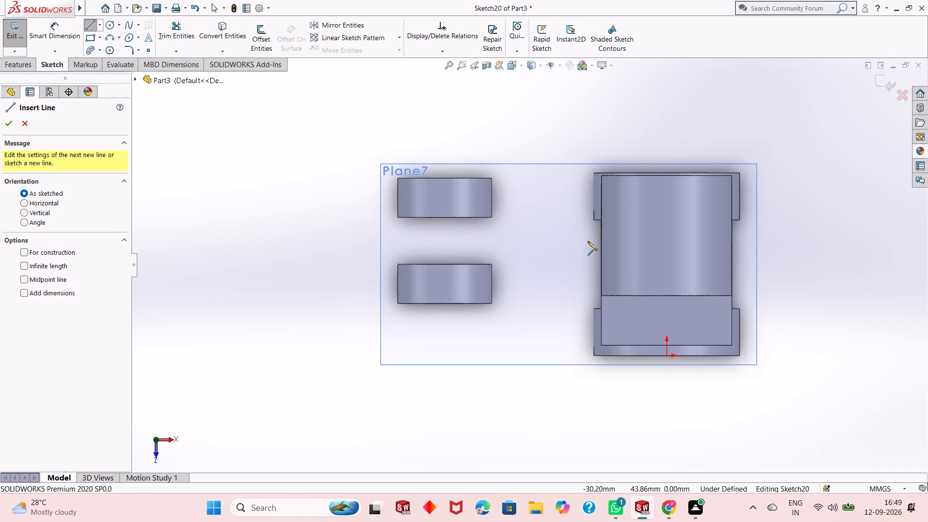
scroll(583, 247, "down", 1)
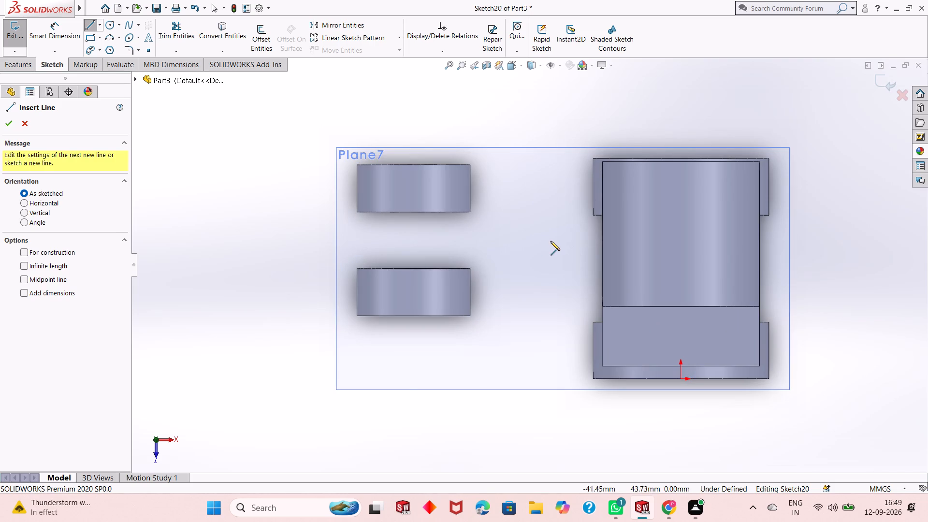
scroll(549, 239, "up", 2)
scroll(549, 239, "down", 1)
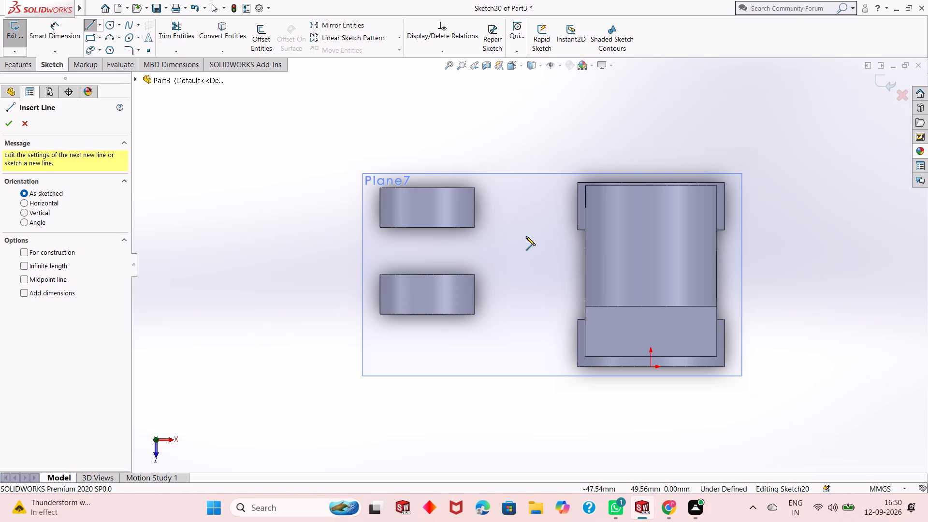
left_click(427, 228)
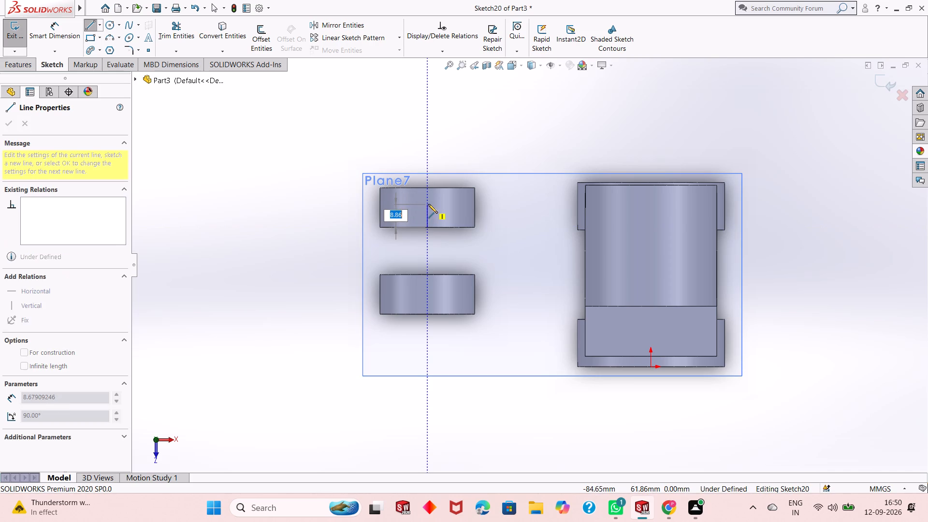
type("12")
key("Return")
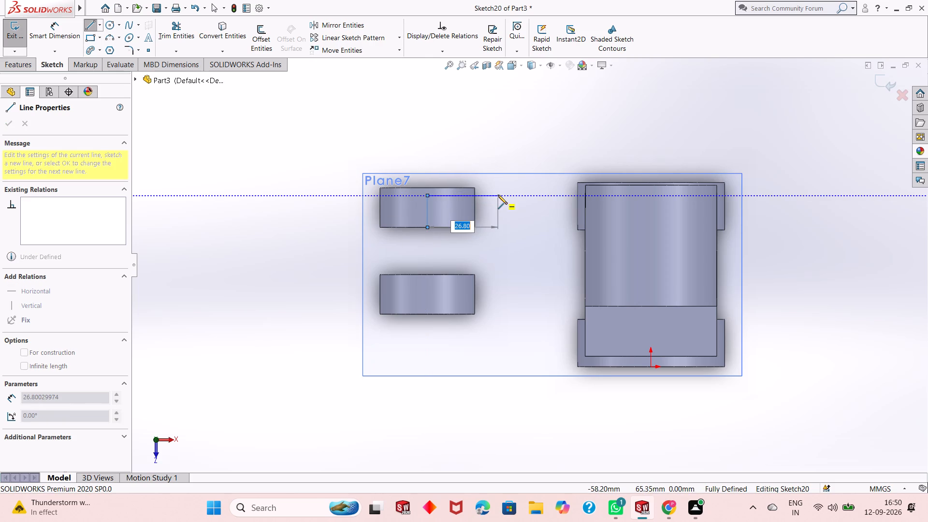
type("30")
key("Return")
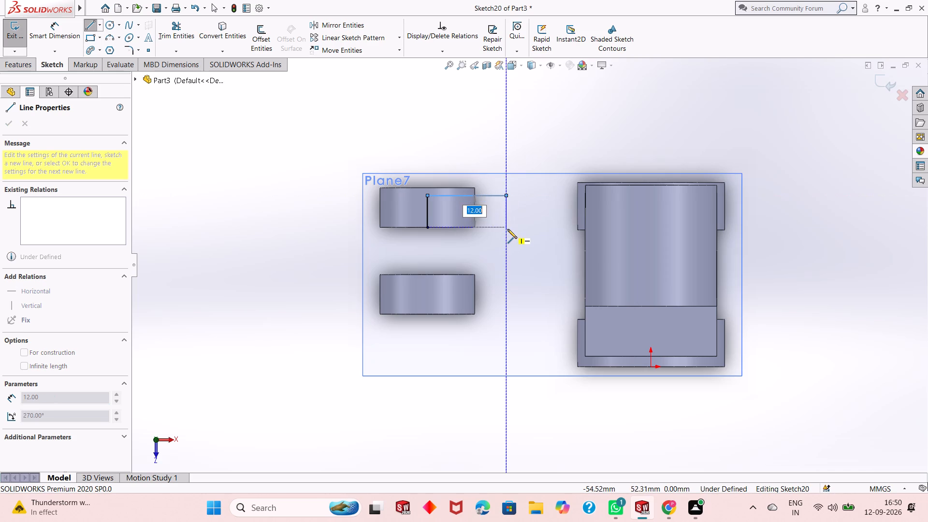
type("12")
key("Return")
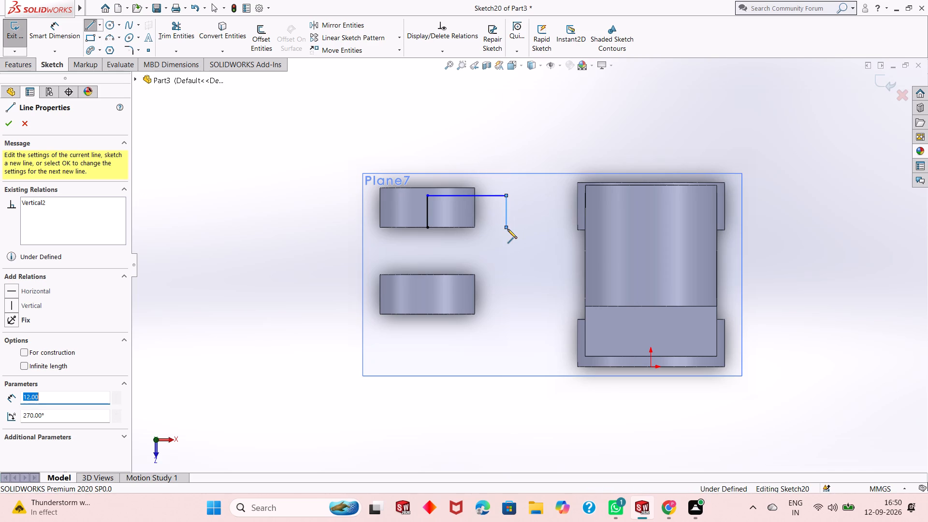
Continue the profile about 50 mm into the top ring's area, 18 mm forward, and about 50 mm back toward the side rings.
left_click(638, 226)
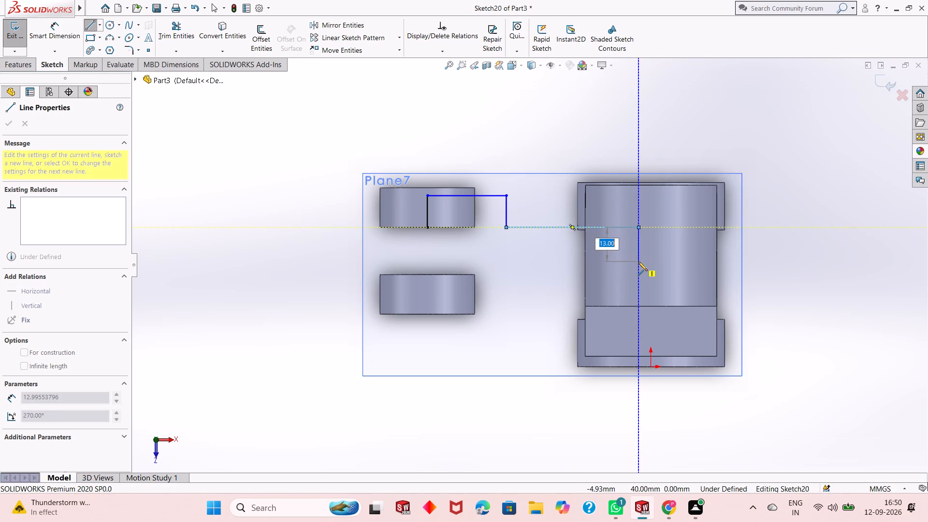
type("18")
key("Return")
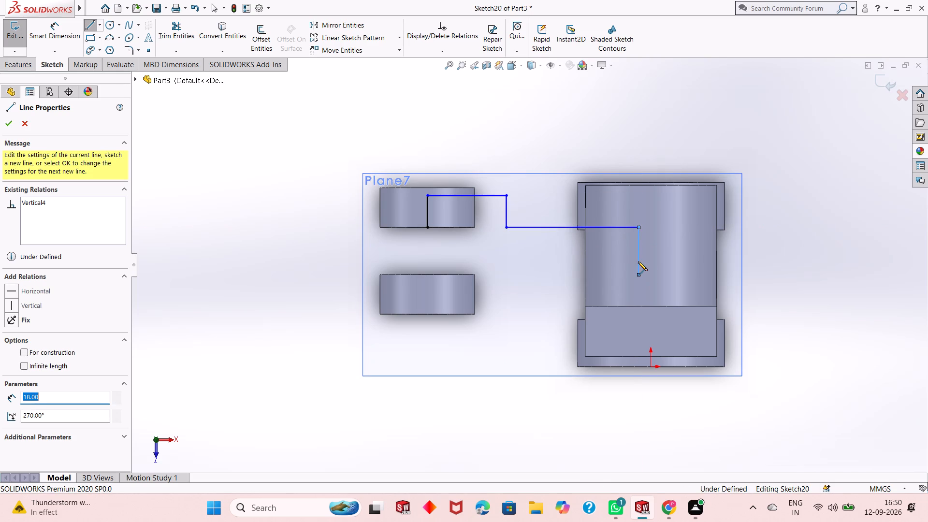
left_click(504, 277)
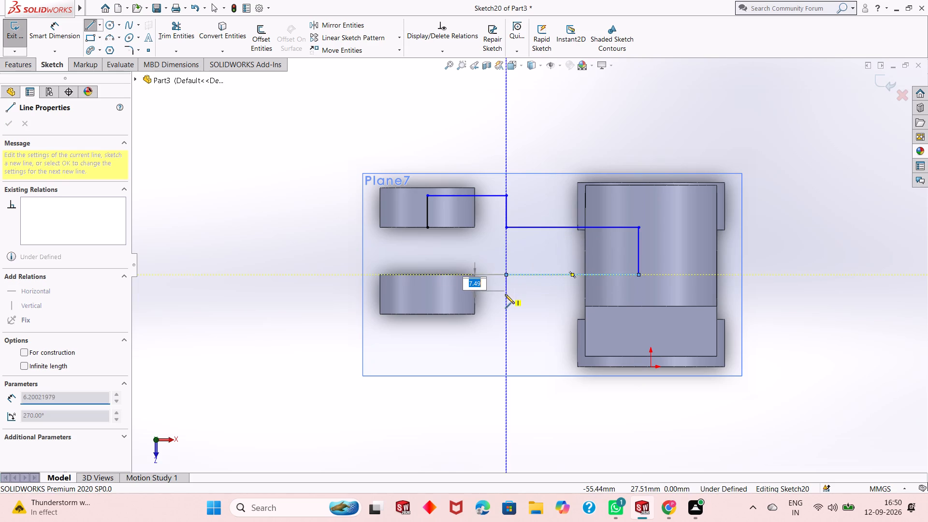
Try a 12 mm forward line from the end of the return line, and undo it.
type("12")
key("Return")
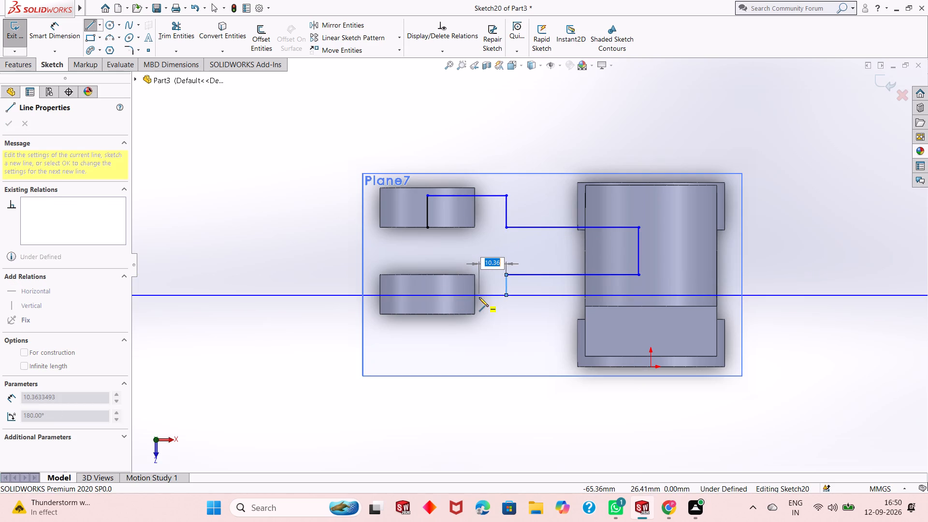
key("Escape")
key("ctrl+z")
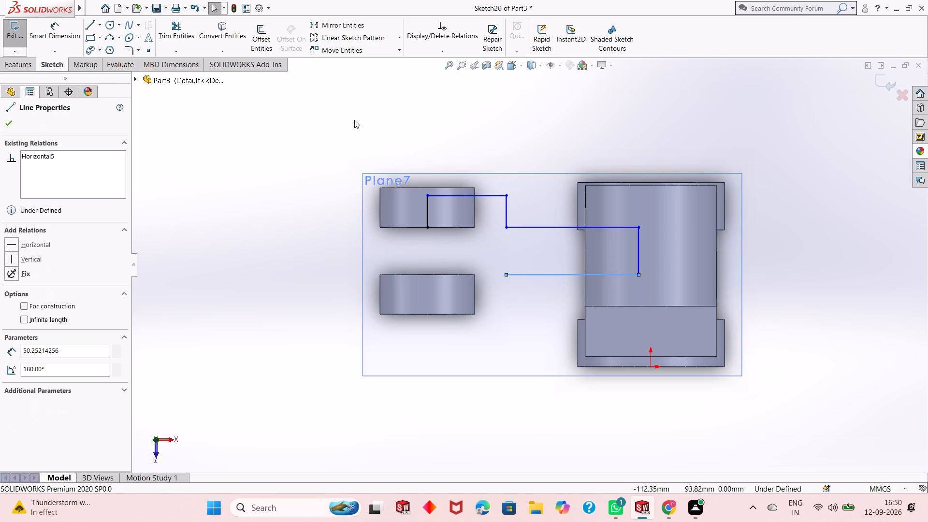
From the return line's end, sketch lines 12 mm forward, about 30 mm outward, and back to the midpoint of the front side ring's inner edge.
key("l")
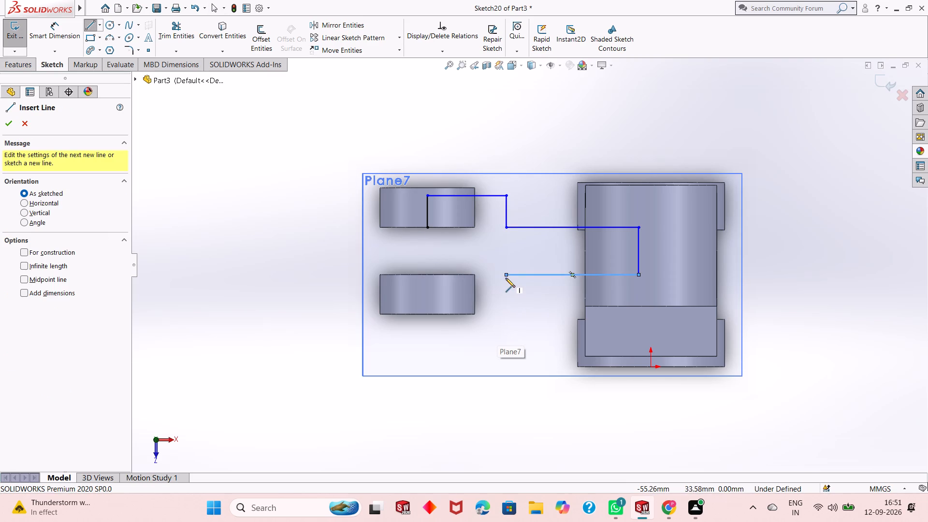
left_click(506, 275)
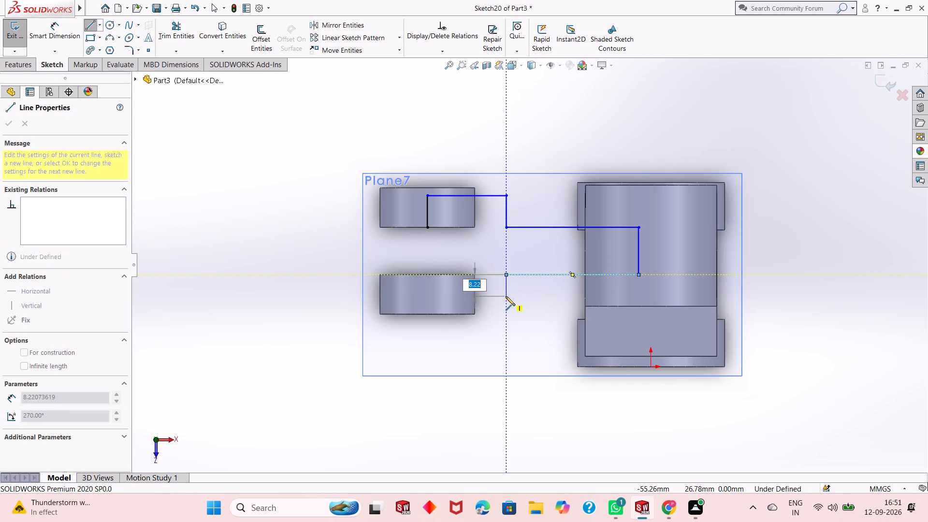
type("12")
key("Return")
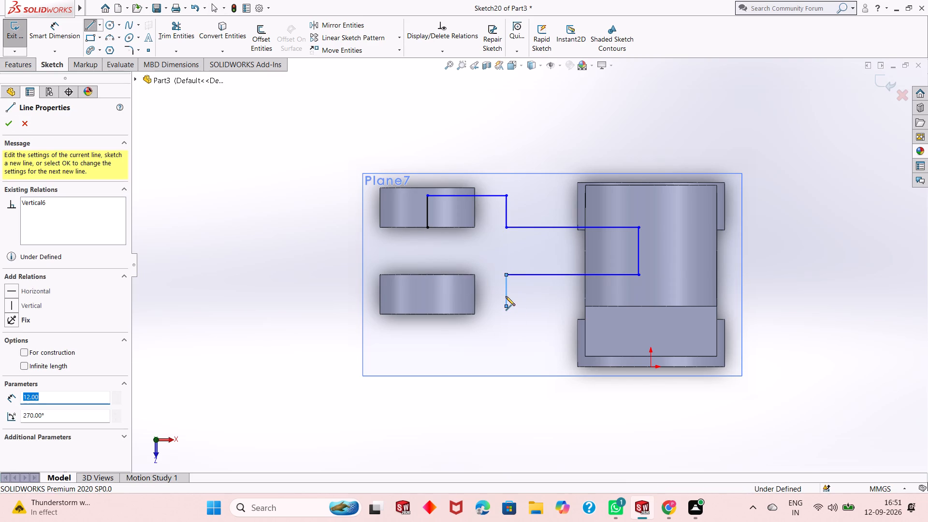
left_click(426, 306)
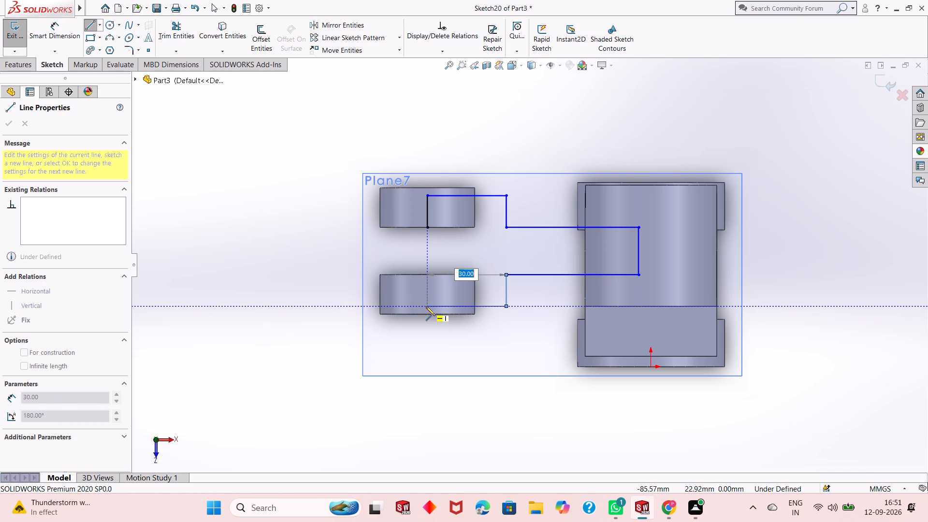
left_click(427, 275)
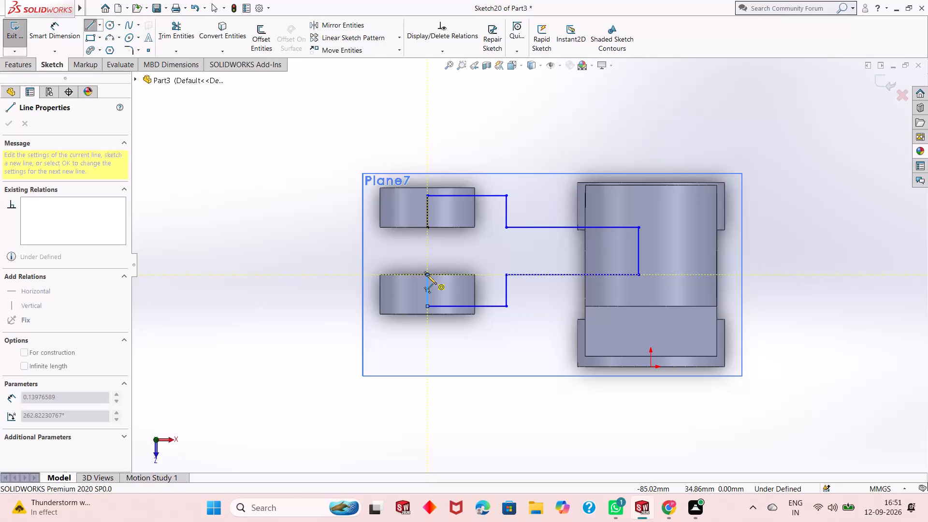
Close the profile with 18 mm lines along the front ring's inner edge, across the gap, and back to the start point on the rear ring.
left_click(474, 275)
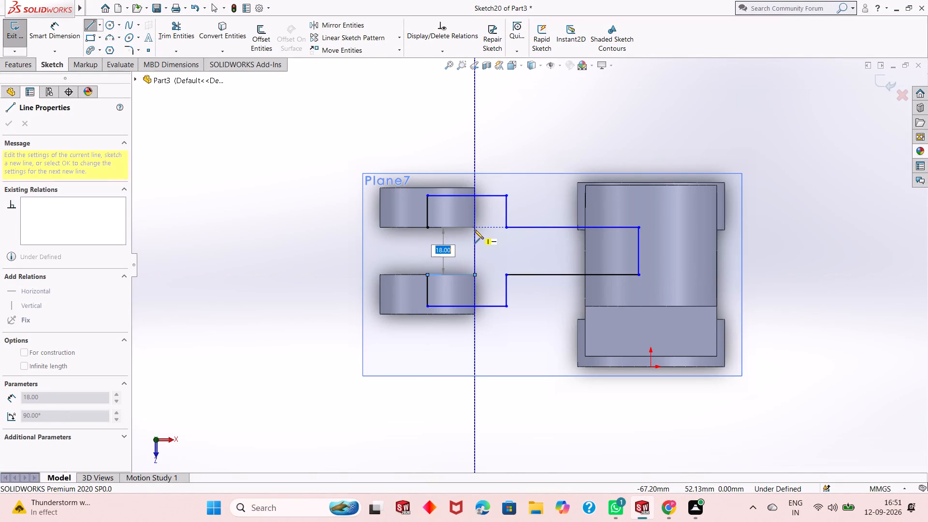
left_click(474, 224)
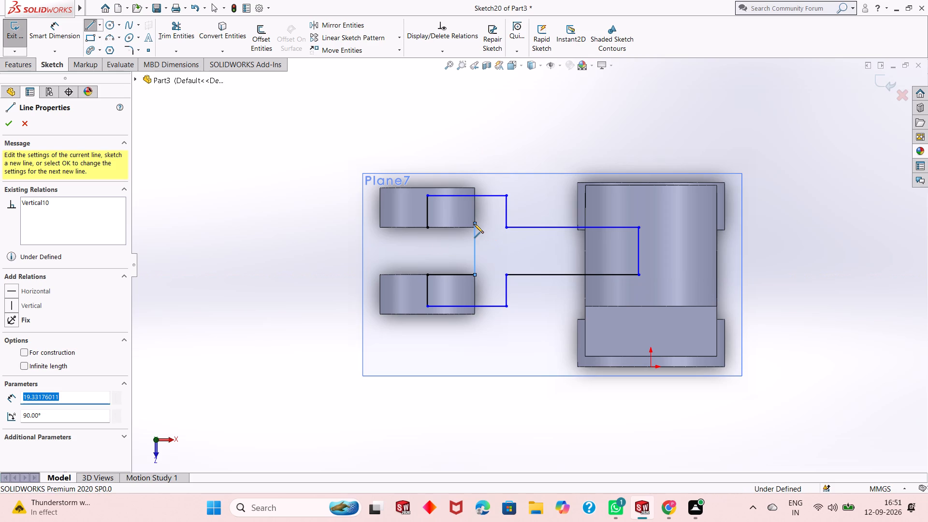
key("ctrl+z")
key("l")
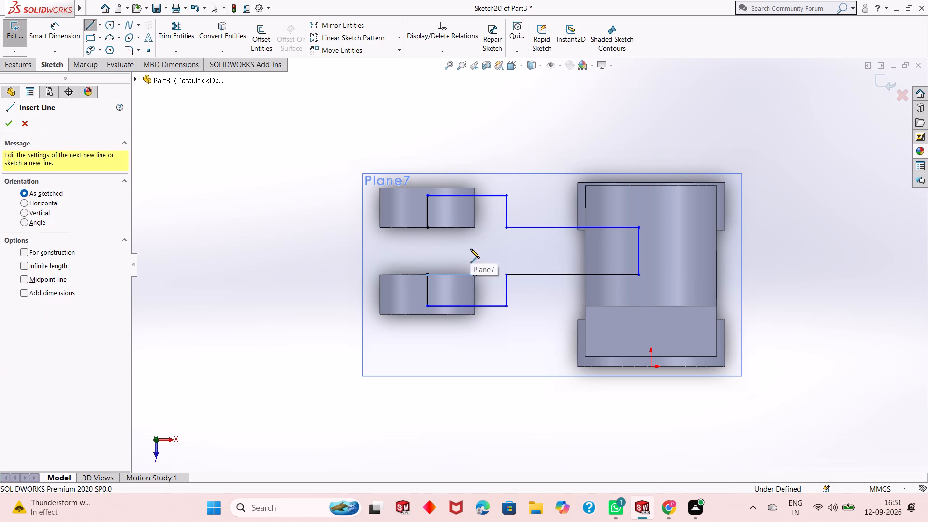
left_click(475, 276)
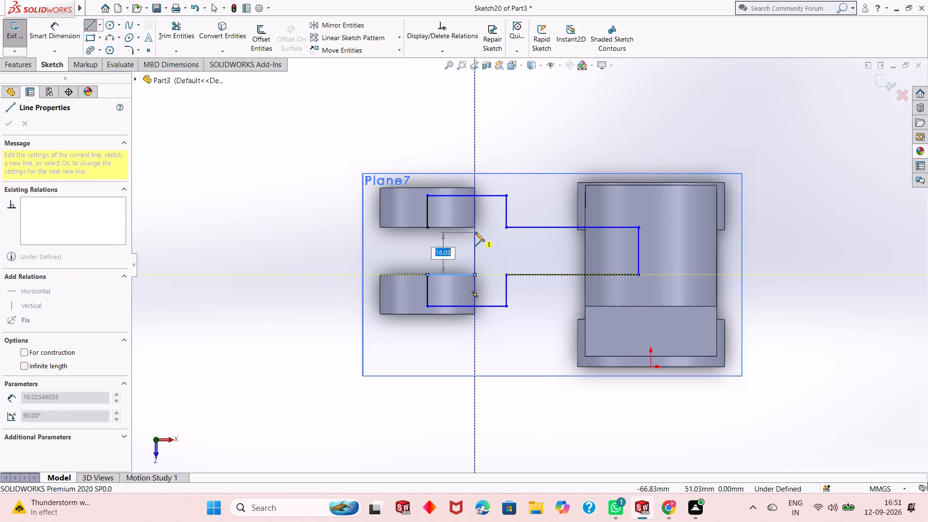
left_click(475, 227)
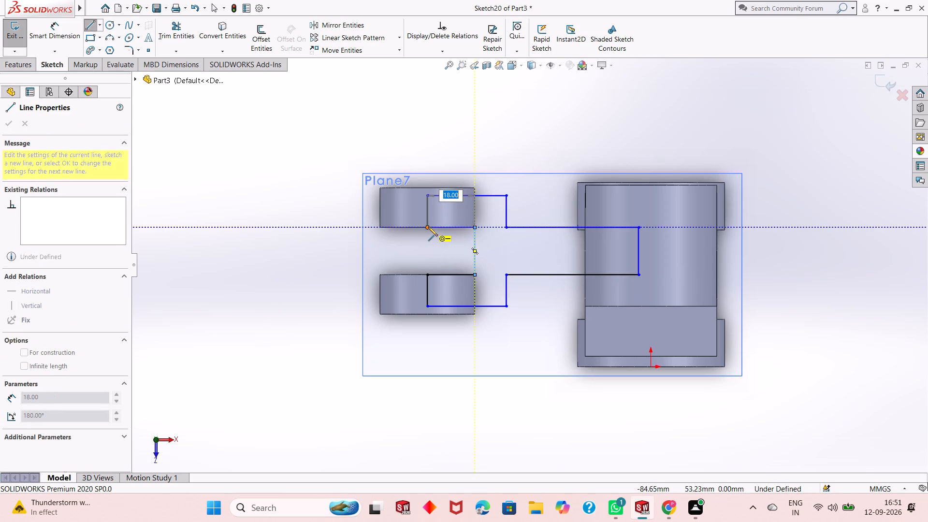
left_click(428, 227)
right_click(428, 246)
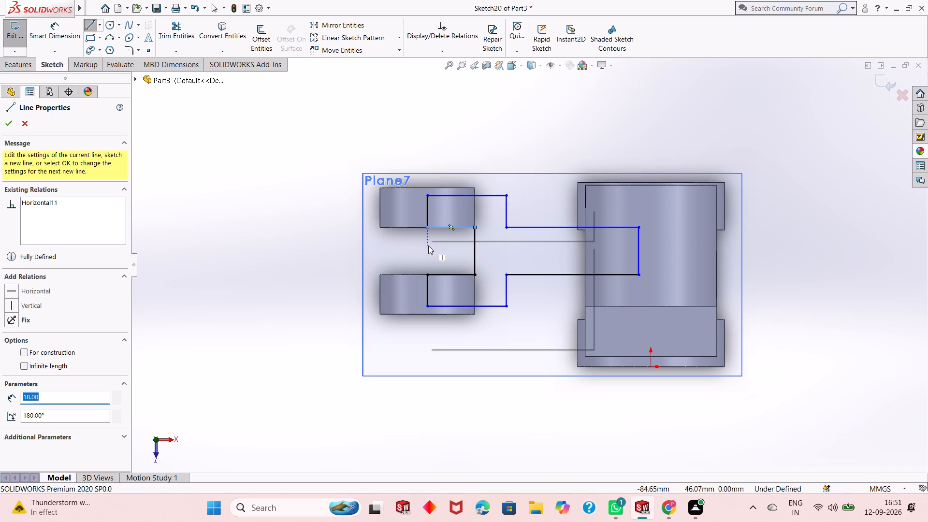
left_click(439, 250)
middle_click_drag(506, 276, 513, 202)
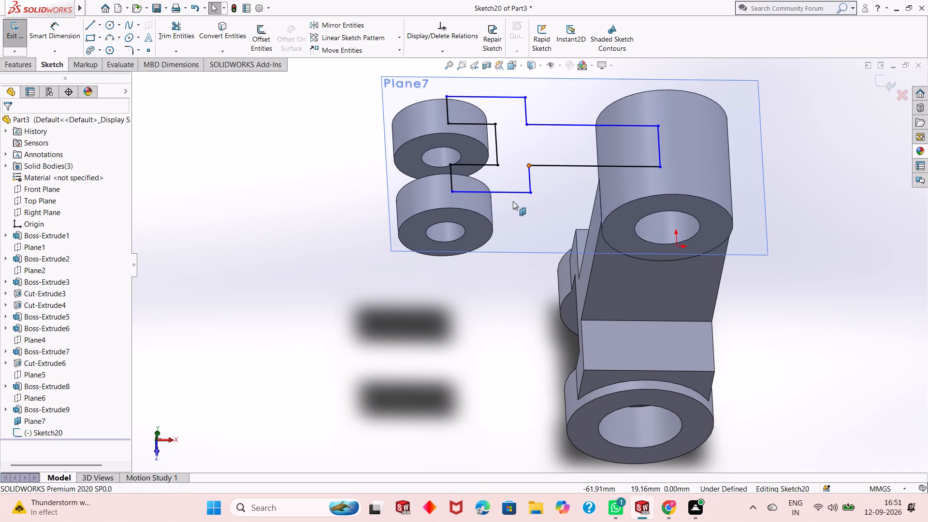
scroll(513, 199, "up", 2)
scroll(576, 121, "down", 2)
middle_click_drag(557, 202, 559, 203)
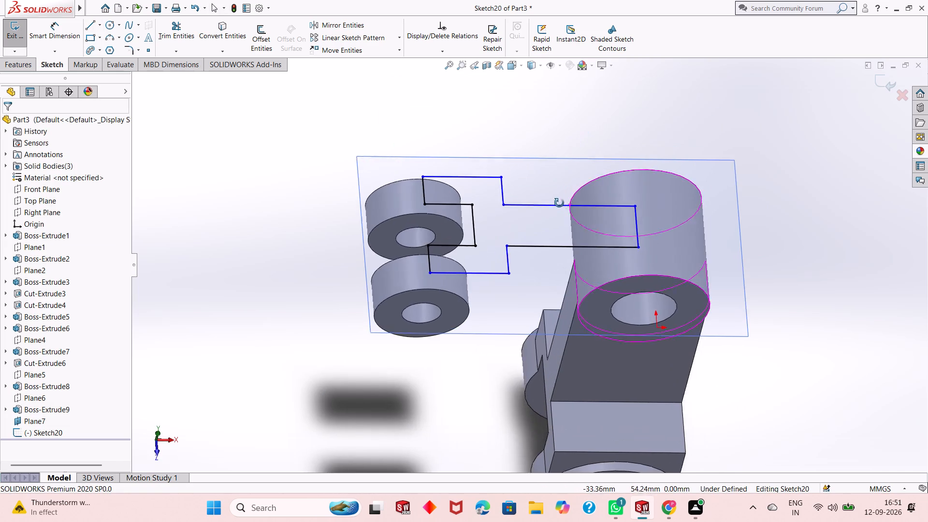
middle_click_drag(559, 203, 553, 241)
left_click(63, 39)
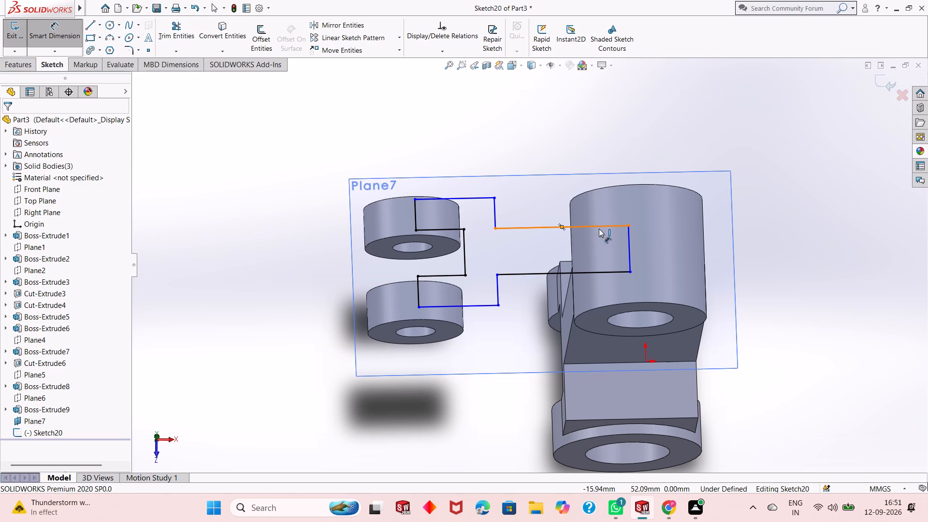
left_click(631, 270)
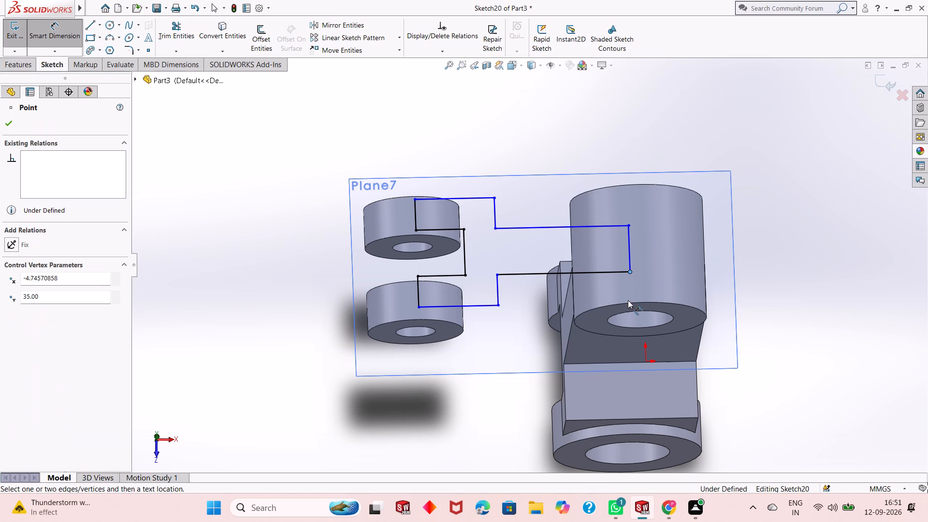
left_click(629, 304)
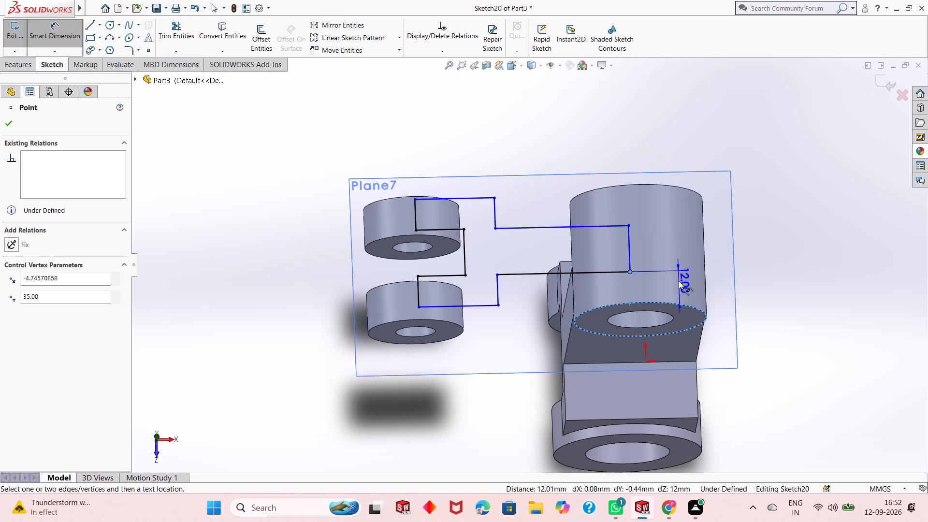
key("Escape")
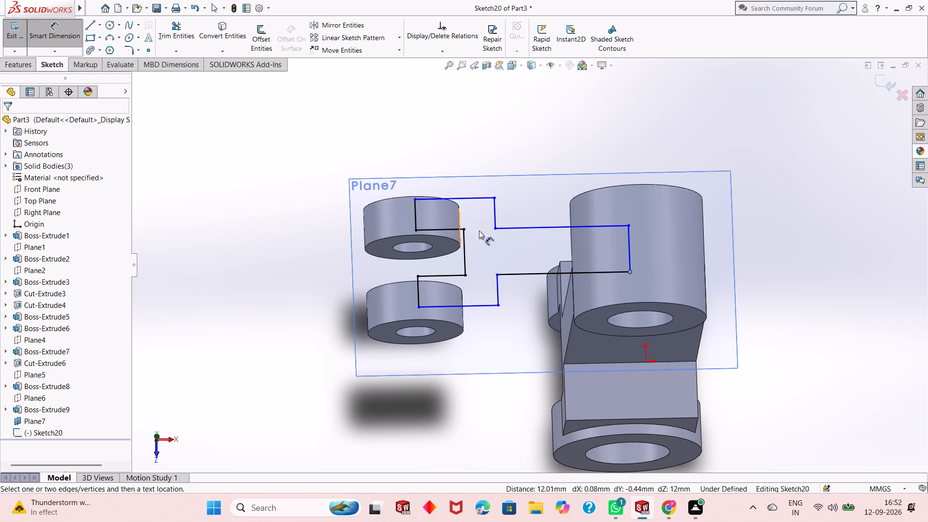
Dimension the profile's short end line inside the top ring and the long rear line leading to it.
left_click(67, 30)
left_click(54, 32)
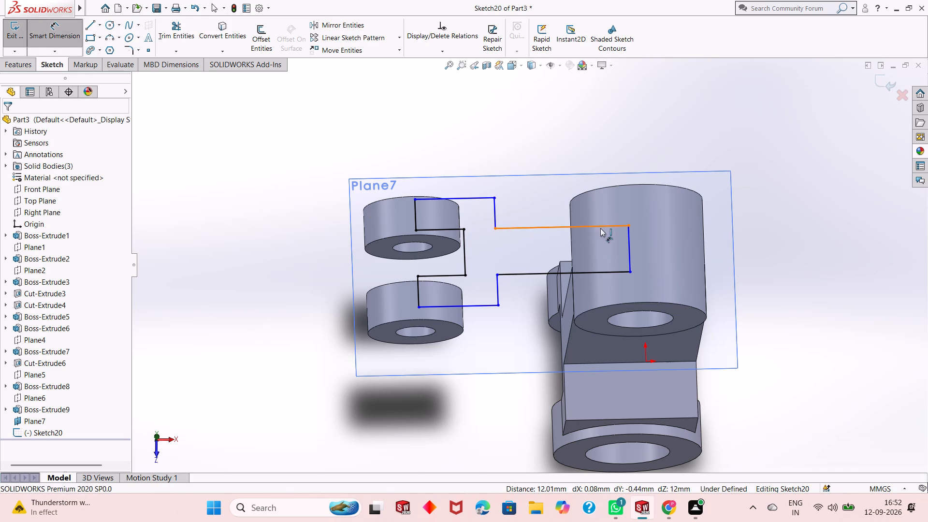
left_click(630, 248)
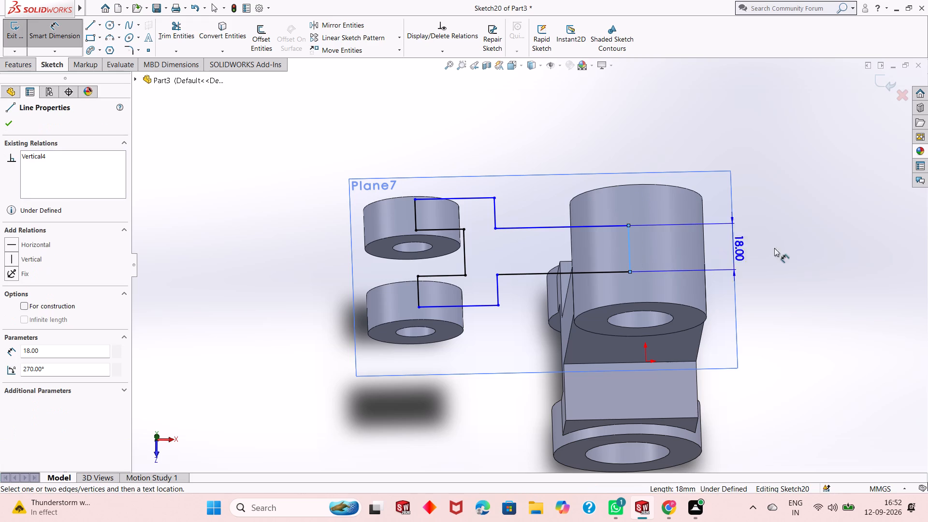
left_click(804, 247)
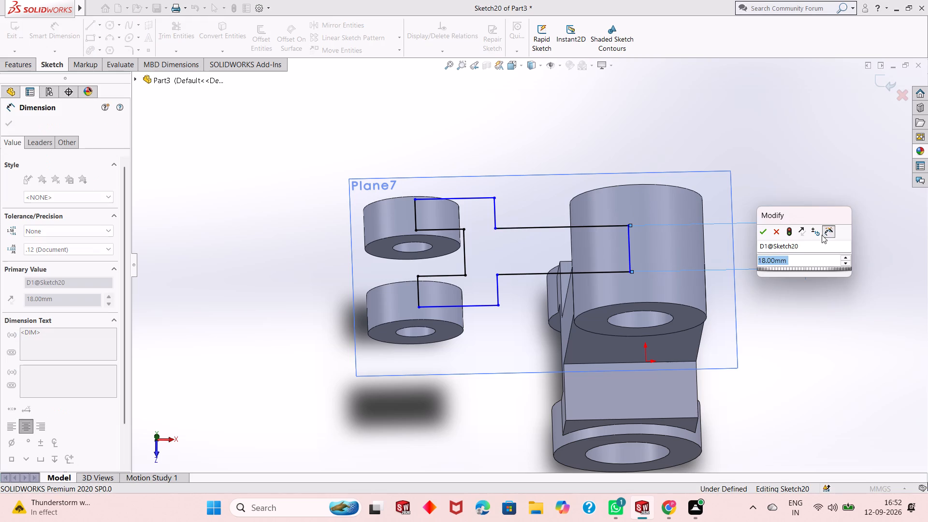
left_click(761, 234)
left_click(539, 226)
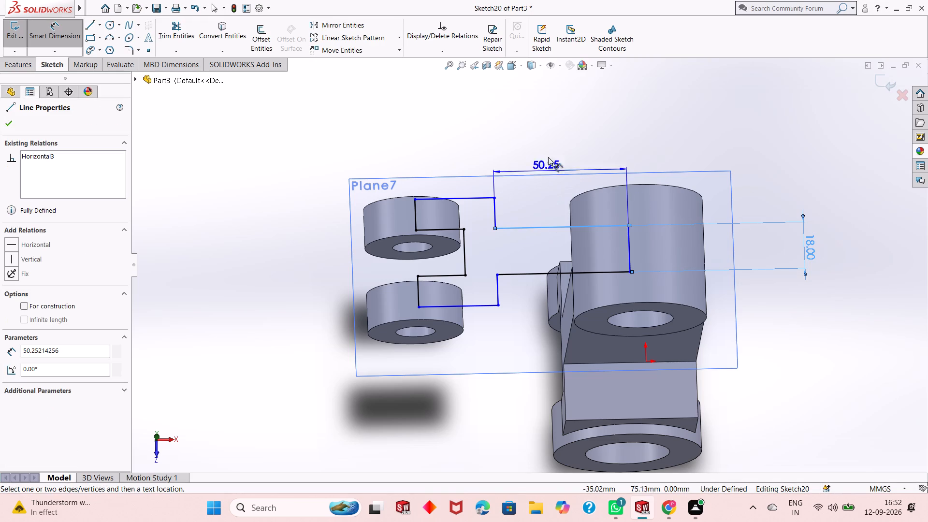
left_click(555, 130)
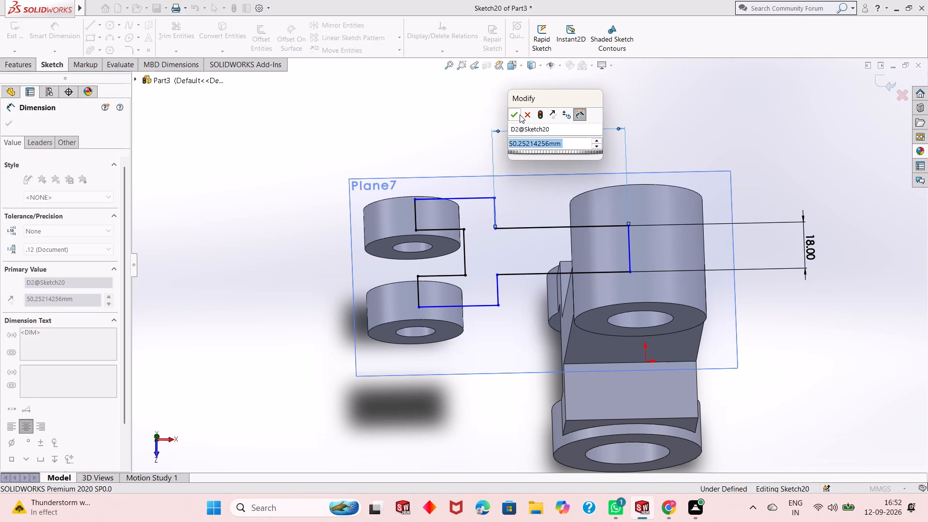
left_click(519, 115)
Dimension the profile's starting line inside the rear side ring and the front outer line that starts in the front side ring.
left_click(417, 217)
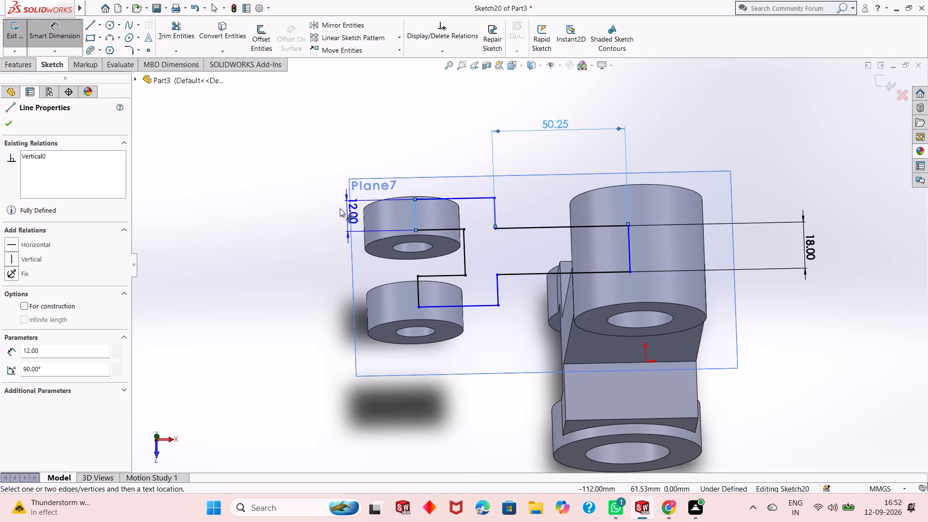
left_click(321, 206)
left_click(276, 192)
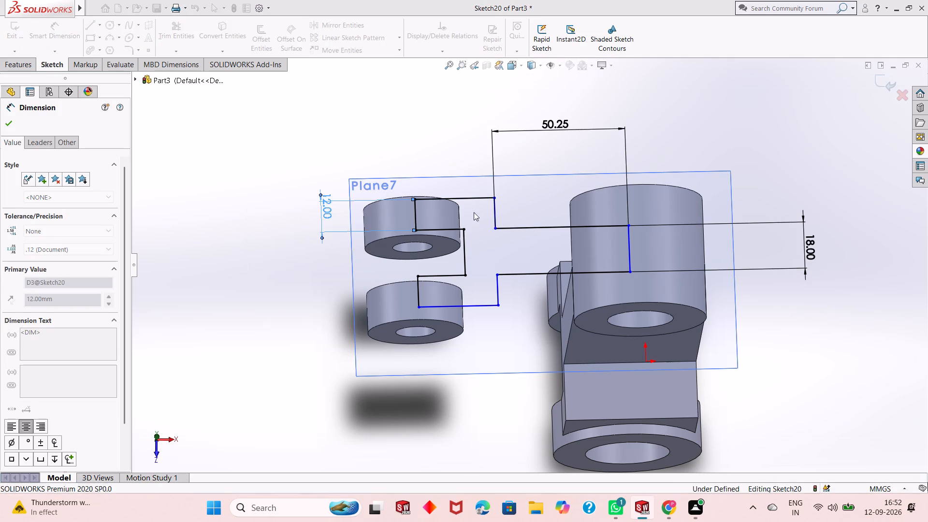
left_click(482, 306)
left_click(480, 360)
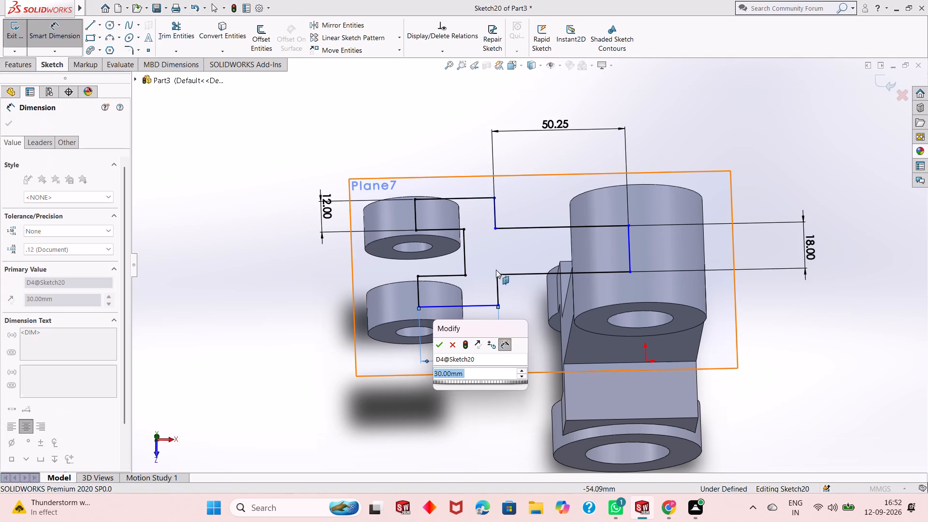
left_click(443, 349)
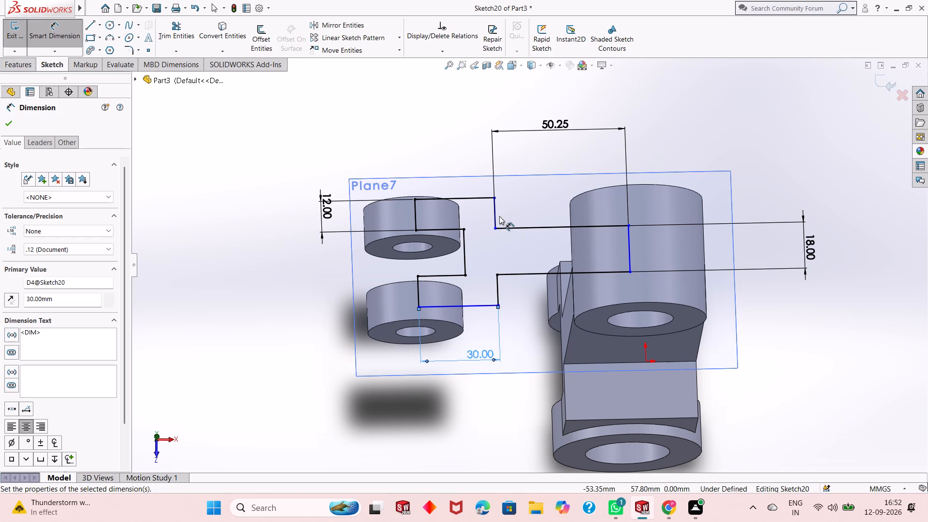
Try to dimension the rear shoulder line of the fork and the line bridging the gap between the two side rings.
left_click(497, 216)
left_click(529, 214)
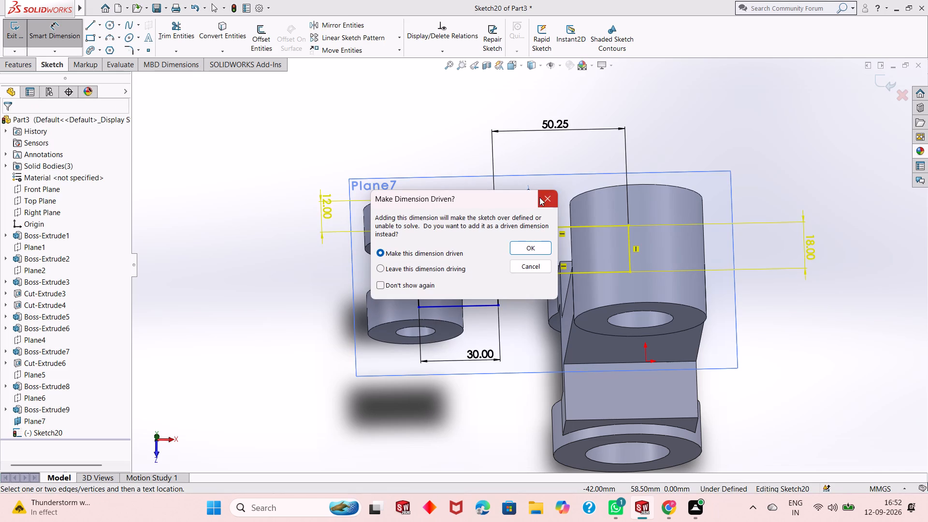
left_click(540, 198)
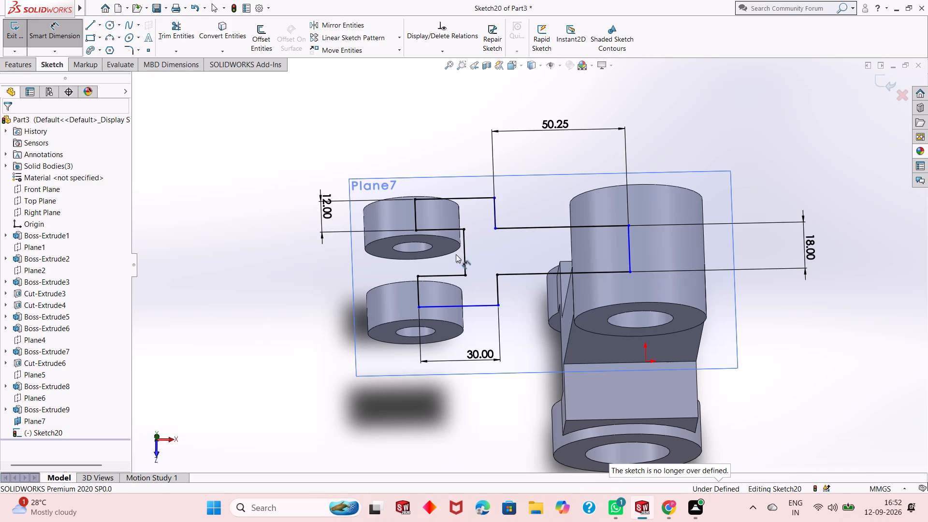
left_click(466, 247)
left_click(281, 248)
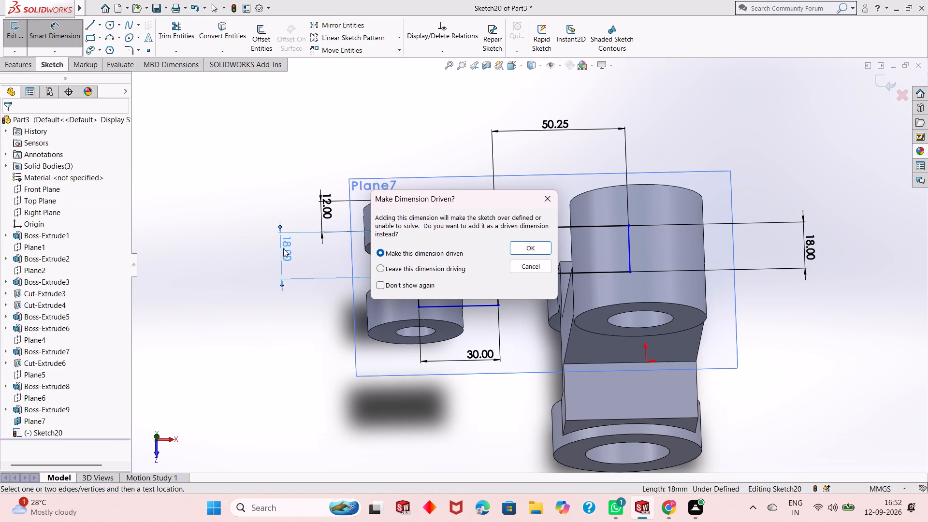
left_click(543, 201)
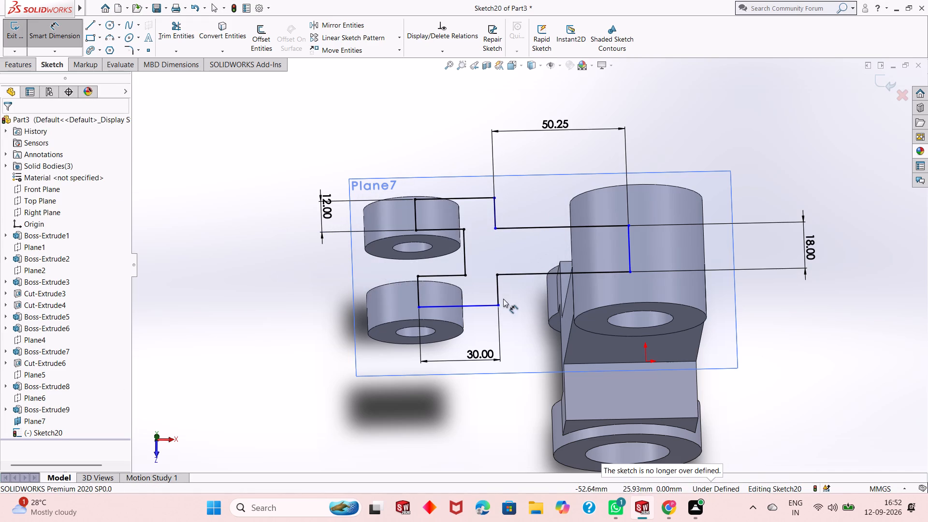
Dimension the horizontal distance between the rear shoulder's inner corner and the rear corner of the fork gap.
left_click(495, 230)
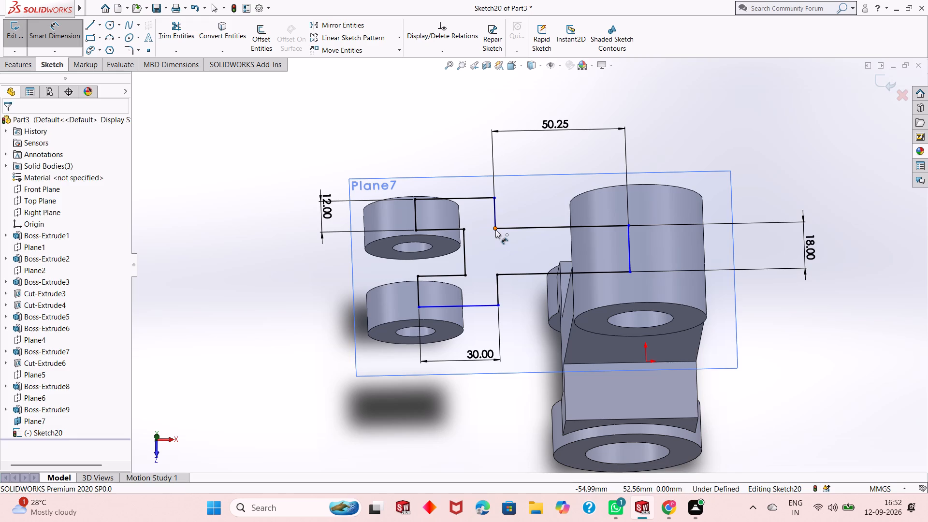
left_click(462, 229)
left_click(482, 222)
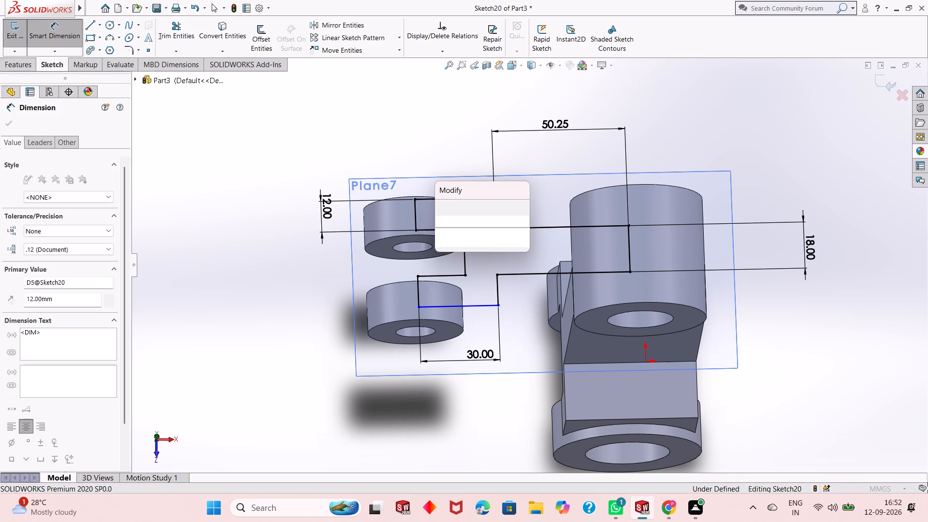
left_click(443, 203)
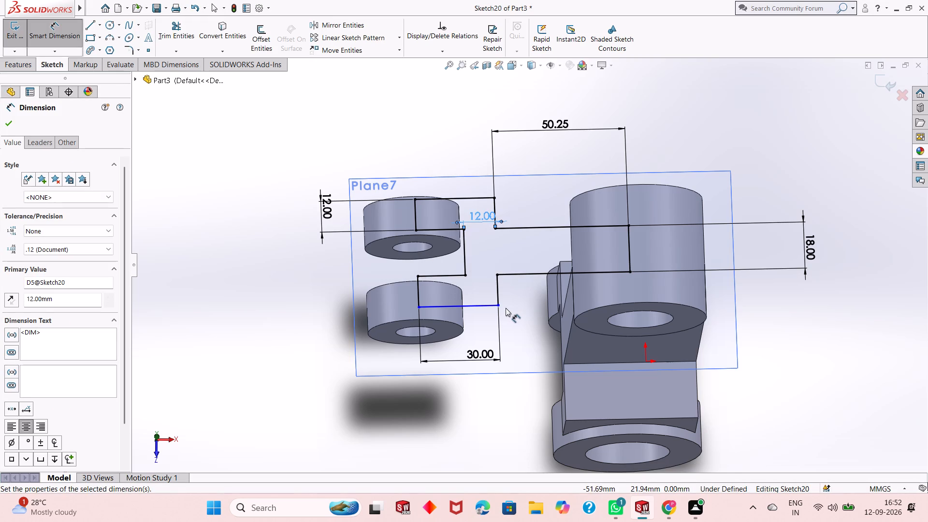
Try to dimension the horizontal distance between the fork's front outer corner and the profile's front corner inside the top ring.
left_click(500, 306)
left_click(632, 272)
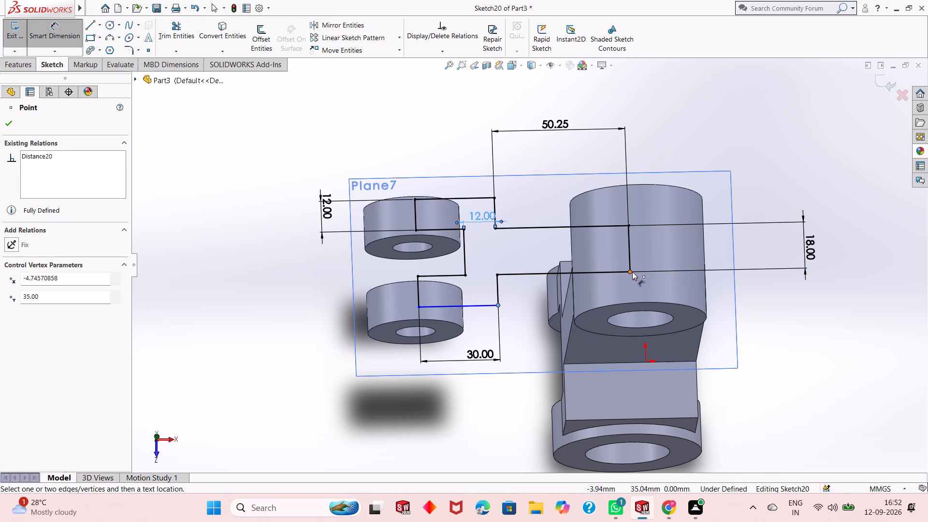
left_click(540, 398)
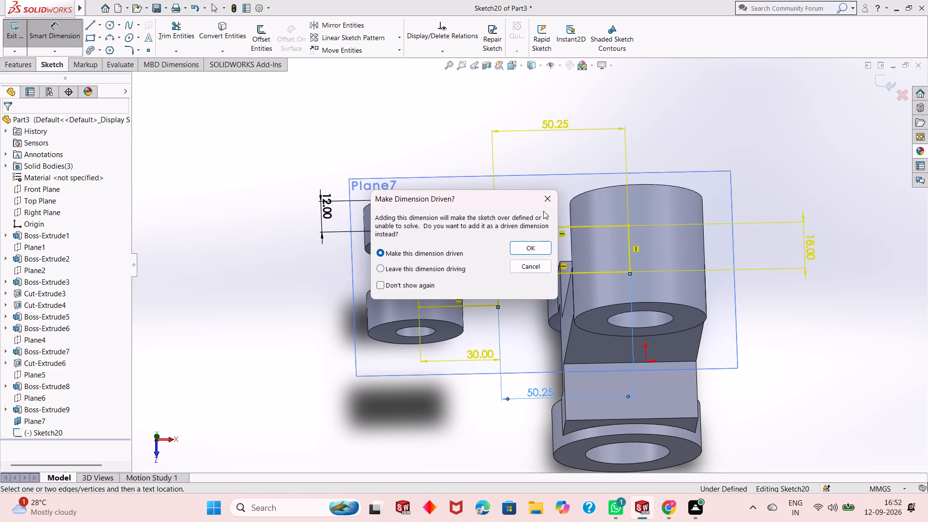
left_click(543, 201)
Dimension the front shoulder line of the fork.
left_click(496, 287)
left_click(517, 287)
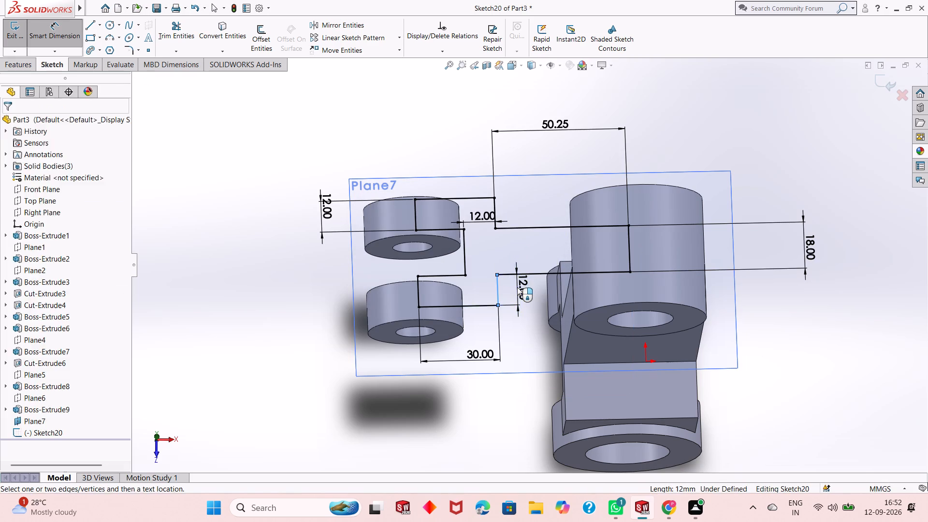
left_click(474, 274)
Finish dimensioning and examine from several angles how the Plane7 sketch sits relative to the side rings and top ring.
scroll(496, 275, "up", 2)
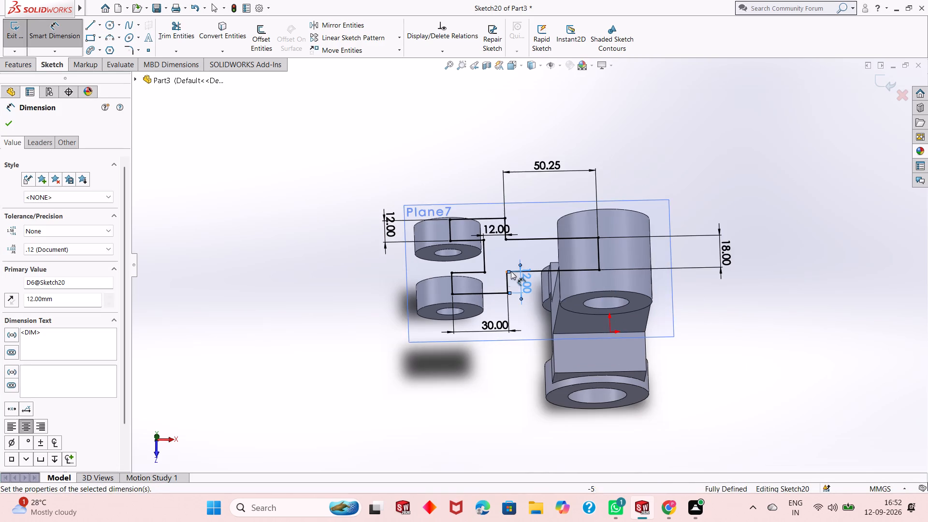
middle_click_drag(526, 305, 540, 200)
scroll(552, 179, "down", 2)
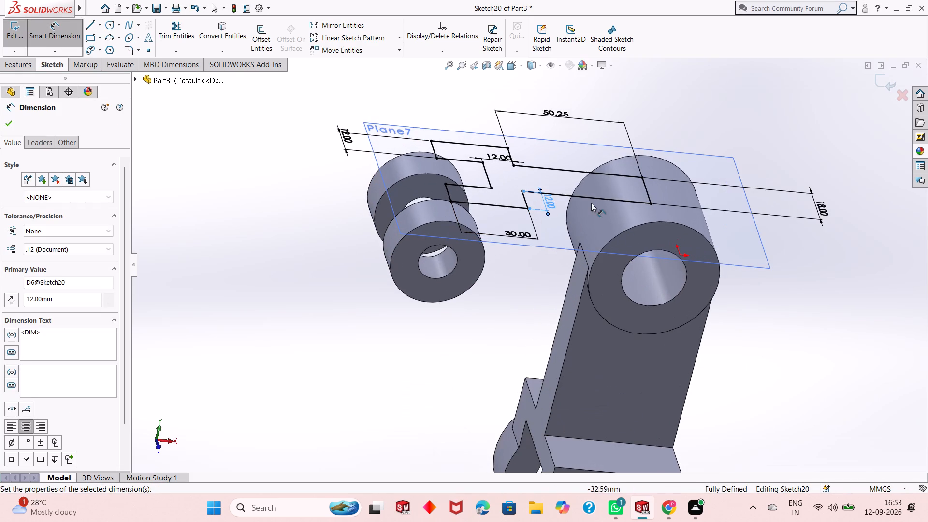
middle_click_drag(593, 206, 570, 131)
scroll(568, 152, "up", 1)
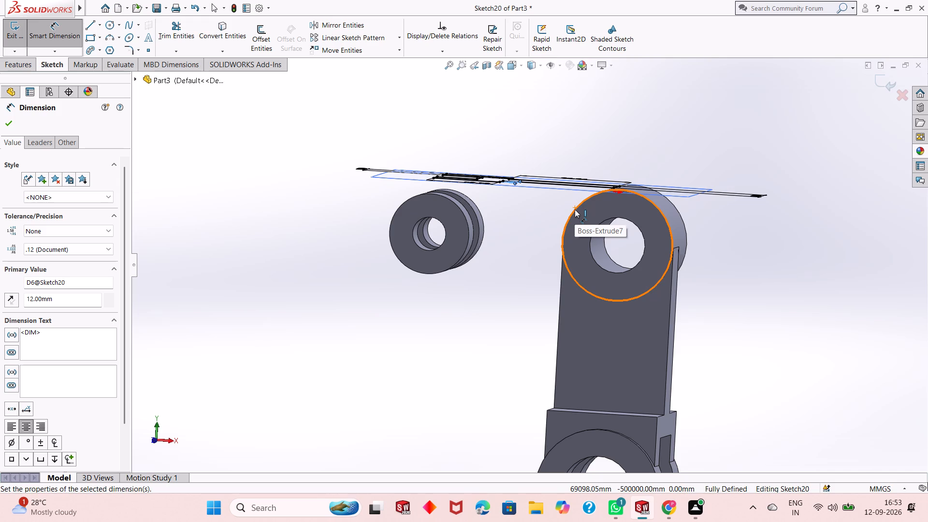
scroll(528, 270, "up", 1)
middle_click_drag(527, 262, 571, 243)
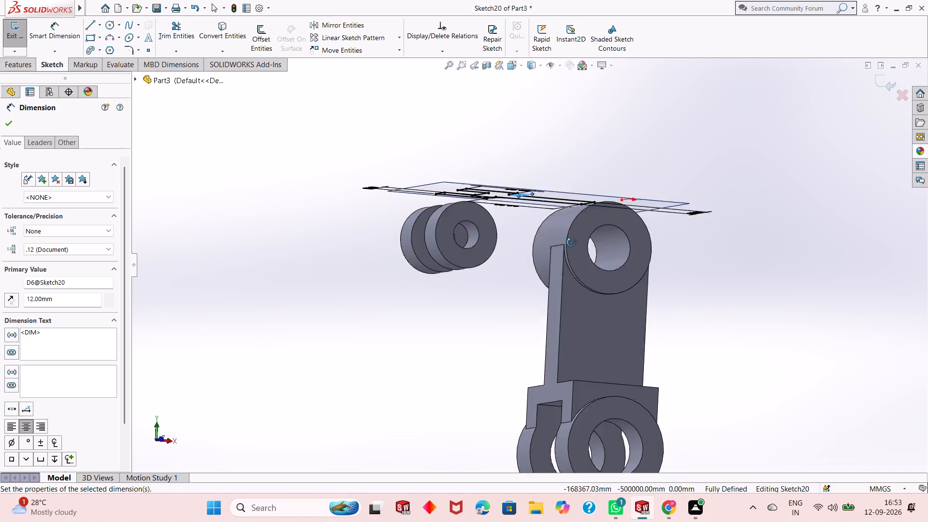
middle_click_drag(571, 243, 580, 294)
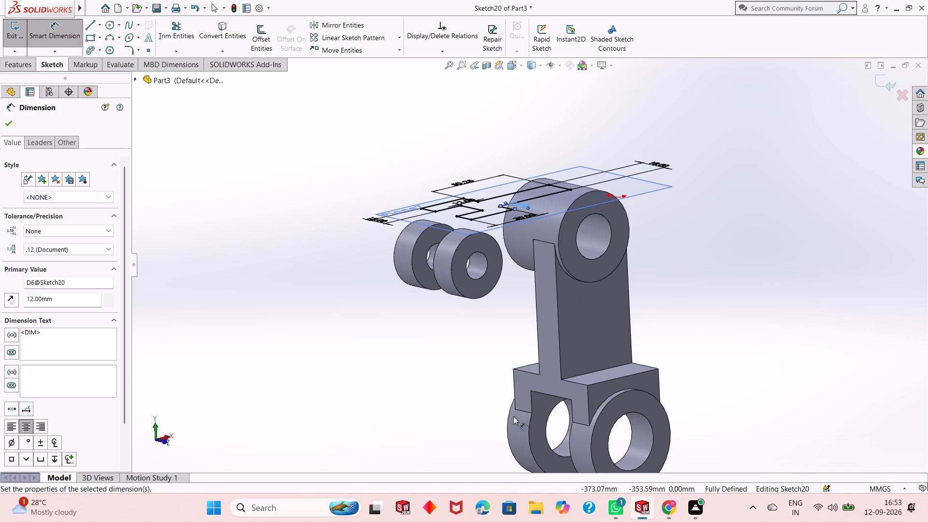
middle_click_drag(502, 355, 486, 334)
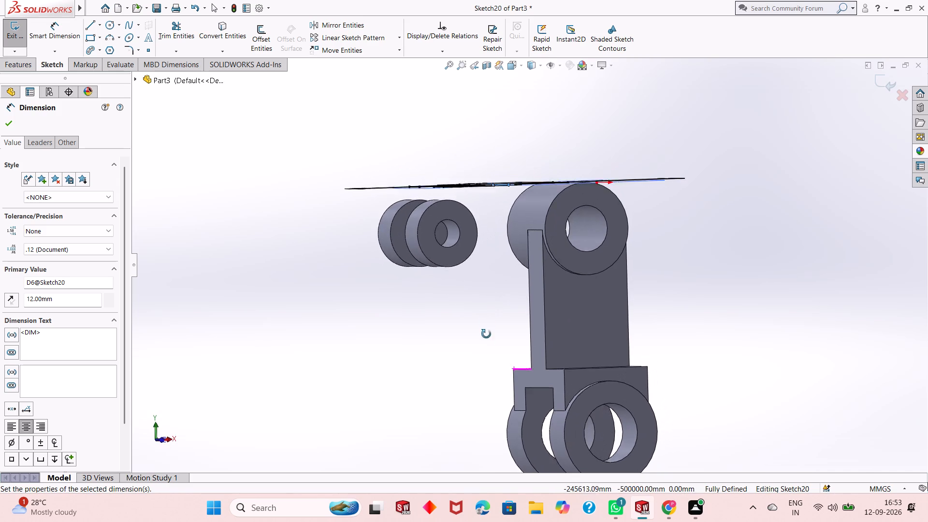
middle_click_drag(486, 334, 484, 345)
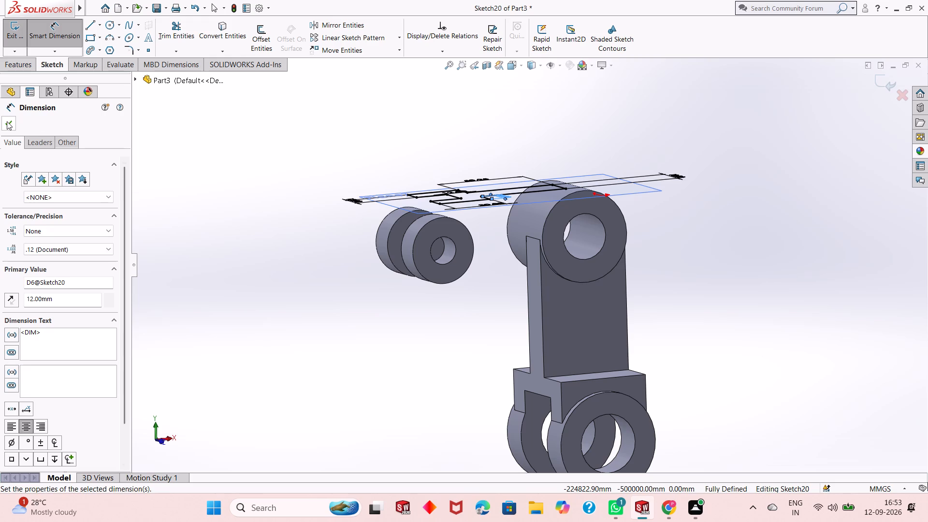
left_click(7, 121)
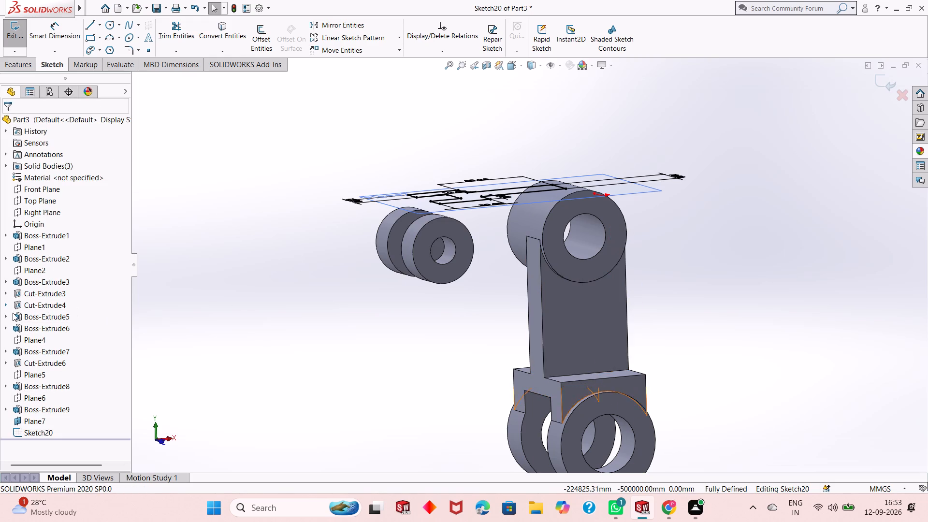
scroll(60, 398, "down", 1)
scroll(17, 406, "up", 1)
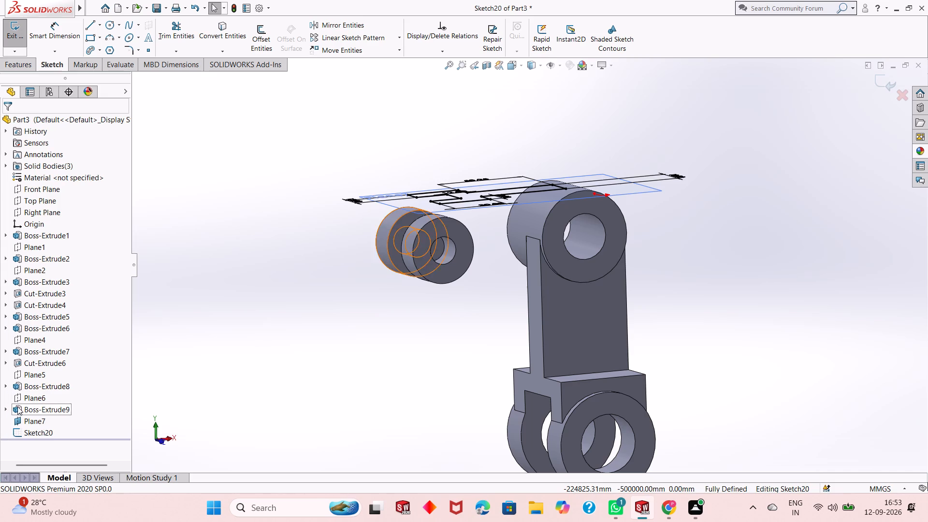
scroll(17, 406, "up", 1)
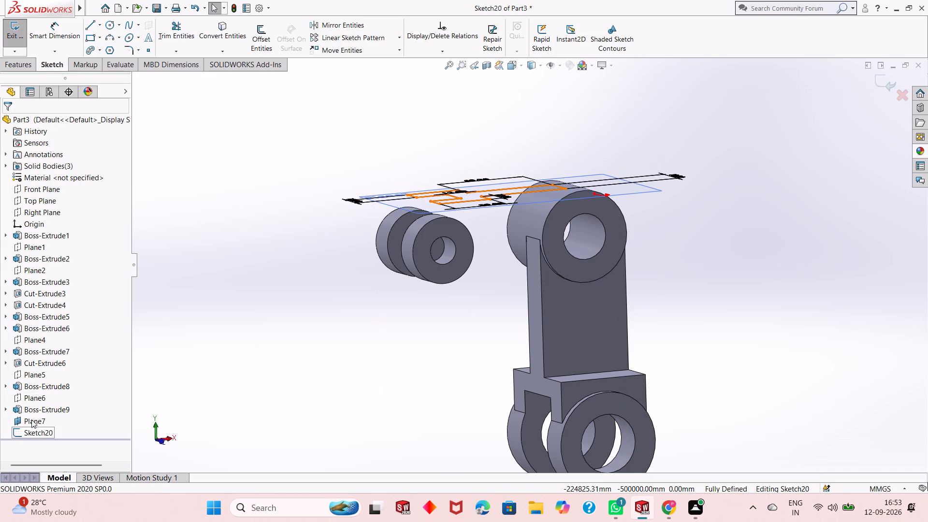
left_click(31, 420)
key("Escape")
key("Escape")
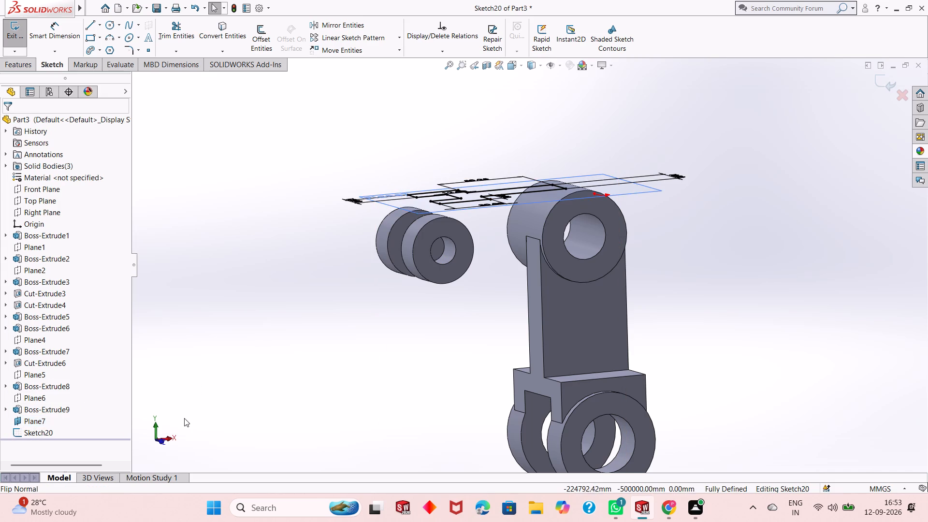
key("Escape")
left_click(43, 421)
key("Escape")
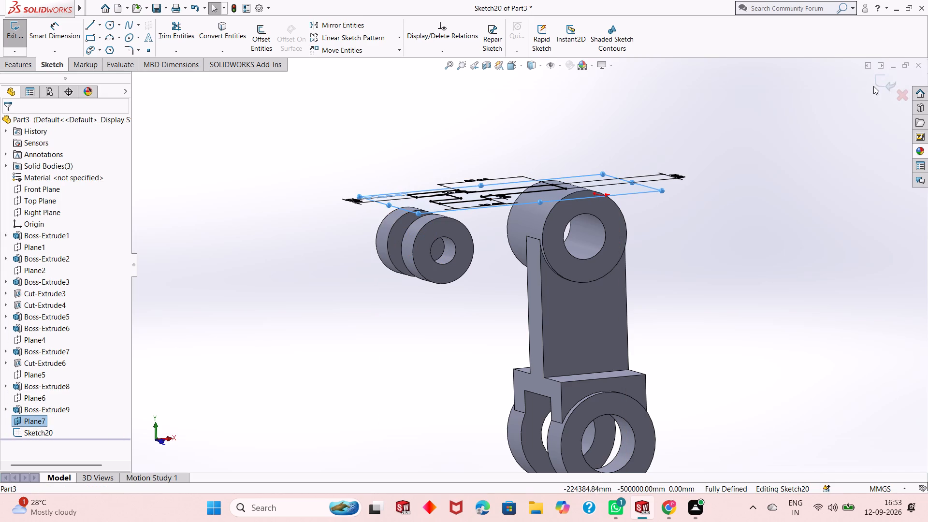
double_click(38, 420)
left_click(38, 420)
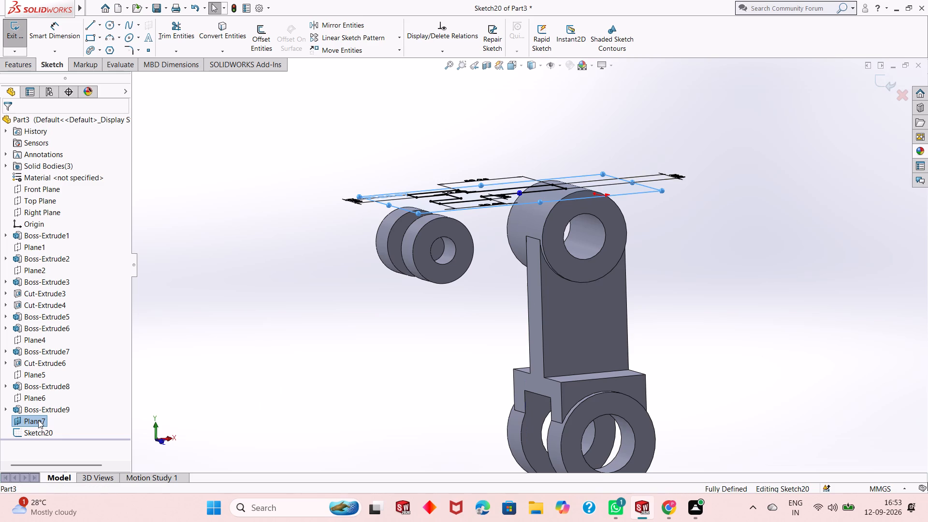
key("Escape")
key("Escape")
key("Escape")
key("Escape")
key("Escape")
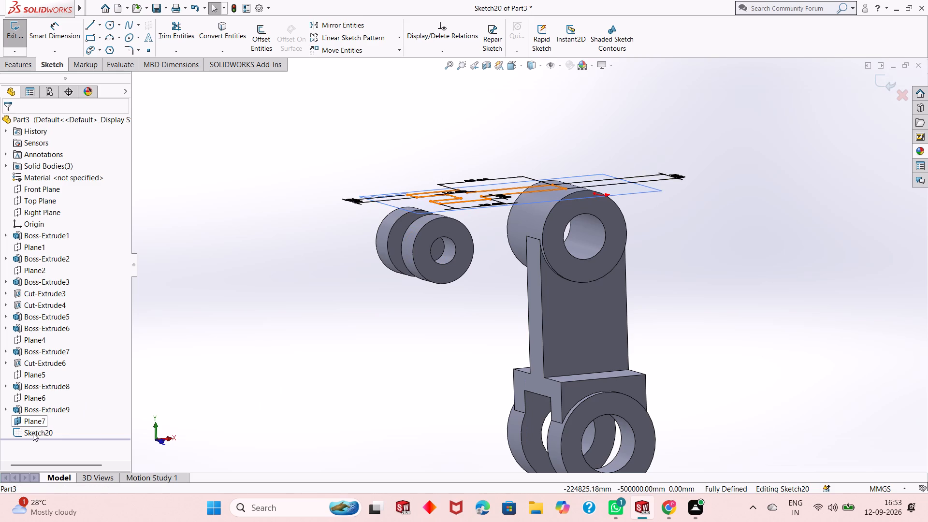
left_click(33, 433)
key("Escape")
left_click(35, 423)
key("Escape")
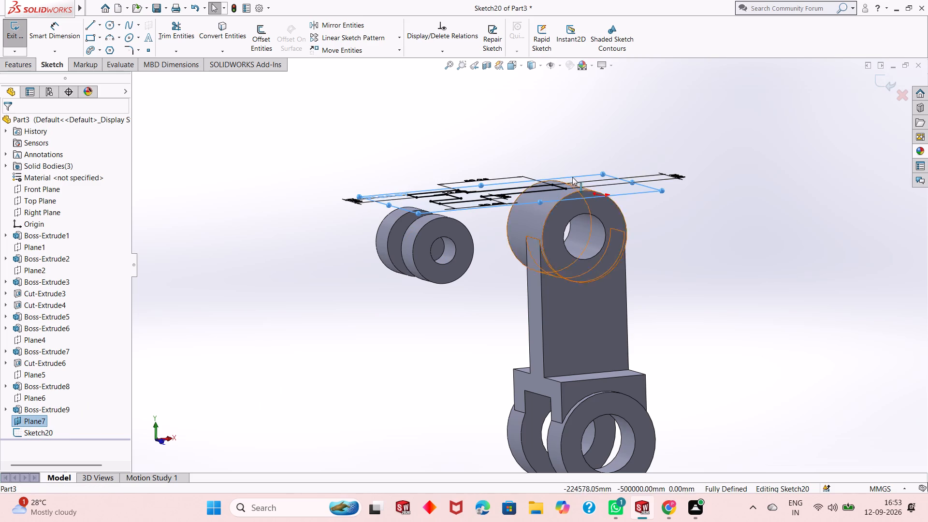
Exit the forked arm sketch.
left_click(876, 81)
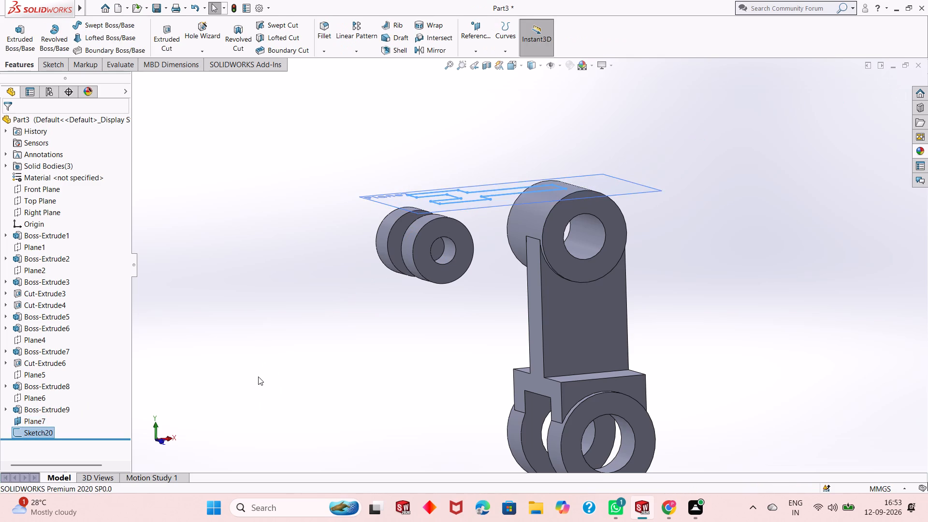
Open Plane7 for editing and set its offset from the Top Plane to 120 mm.
scroll(259, 375, "up", 1)
left_click(36, 418)
left_click(45, 391)
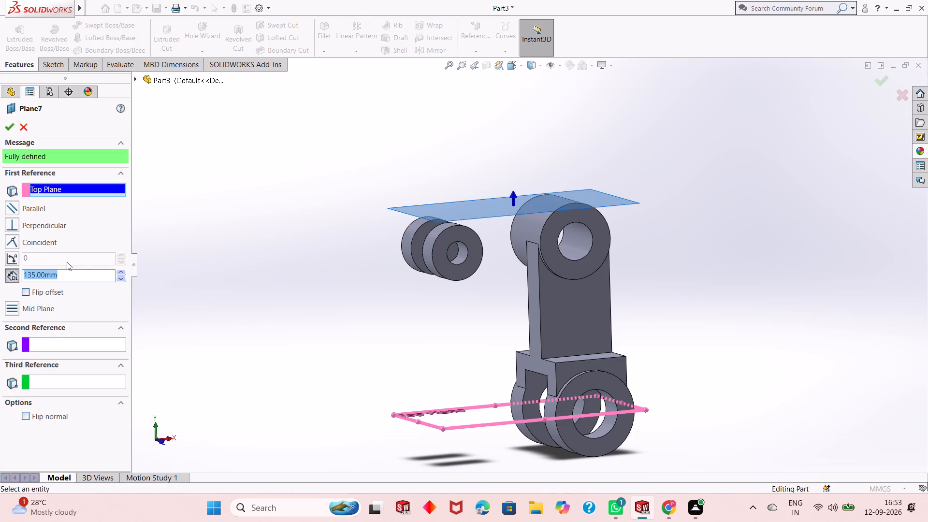
double_click(67, 275)
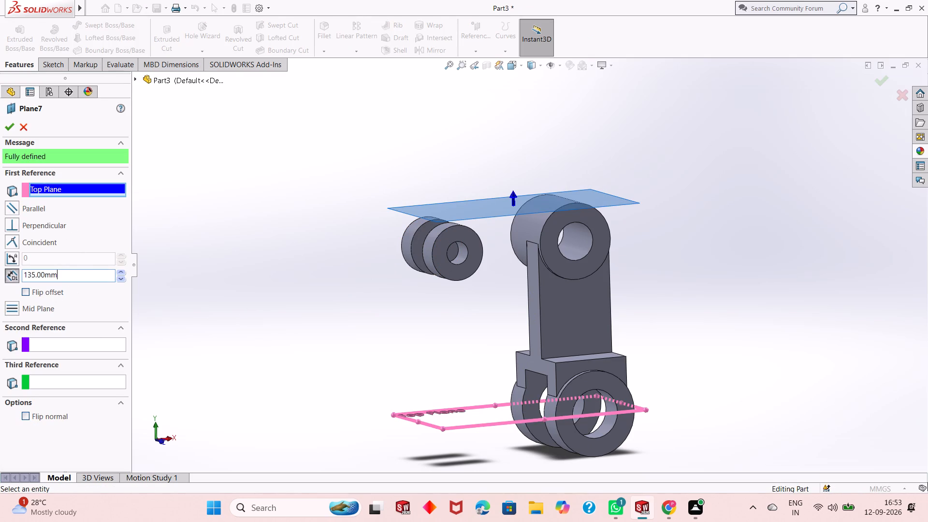
type("120")
key("Return")
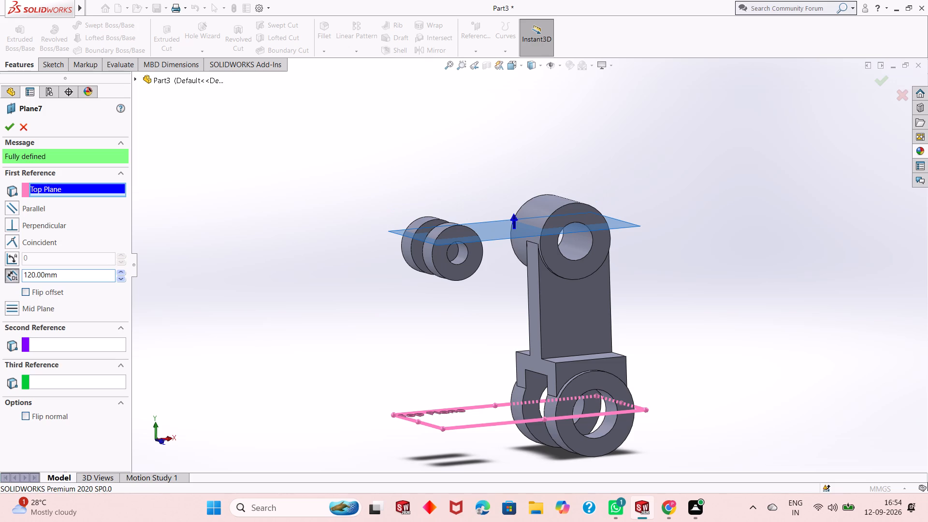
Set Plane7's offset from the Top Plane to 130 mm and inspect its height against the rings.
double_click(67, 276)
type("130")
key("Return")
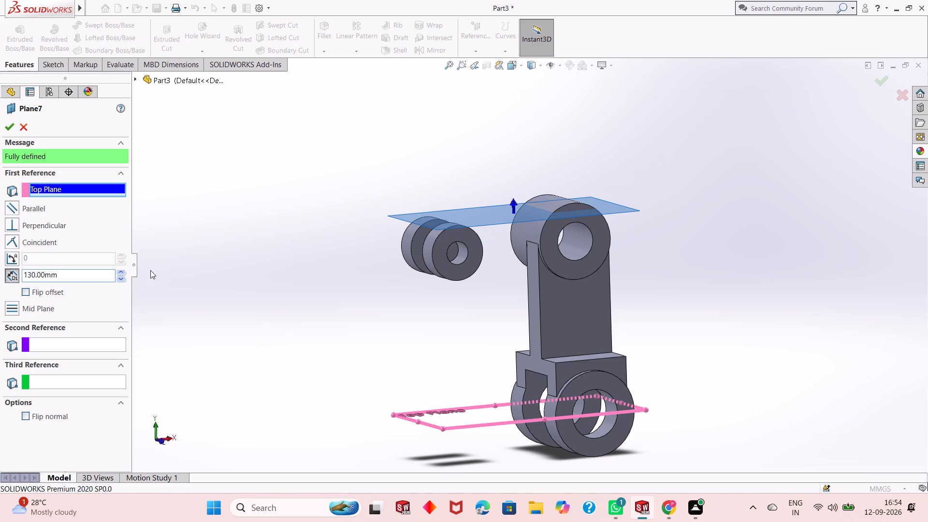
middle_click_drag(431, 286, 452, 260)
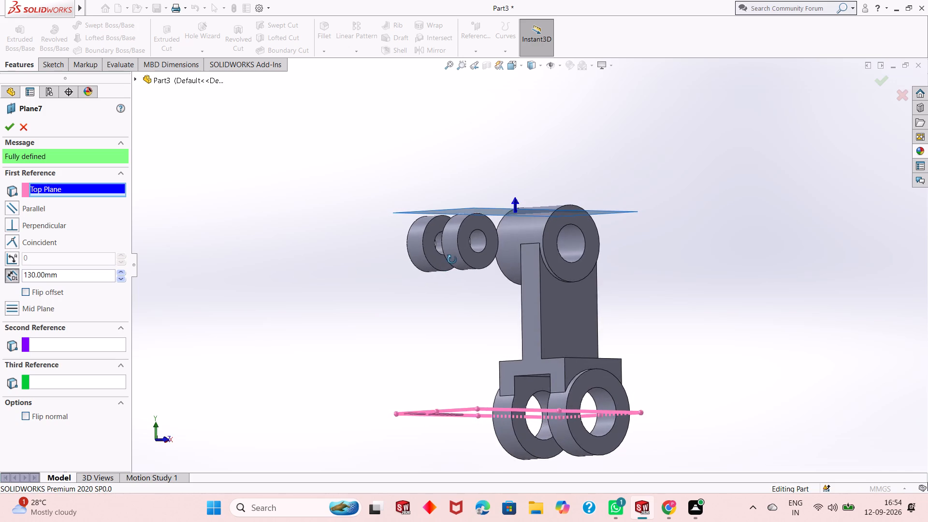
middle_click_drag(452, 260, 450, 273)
Set Plane7's offset from the Top Plane to 128 mm, check it against the rings, and accept the plane.
double_click(80, 275)
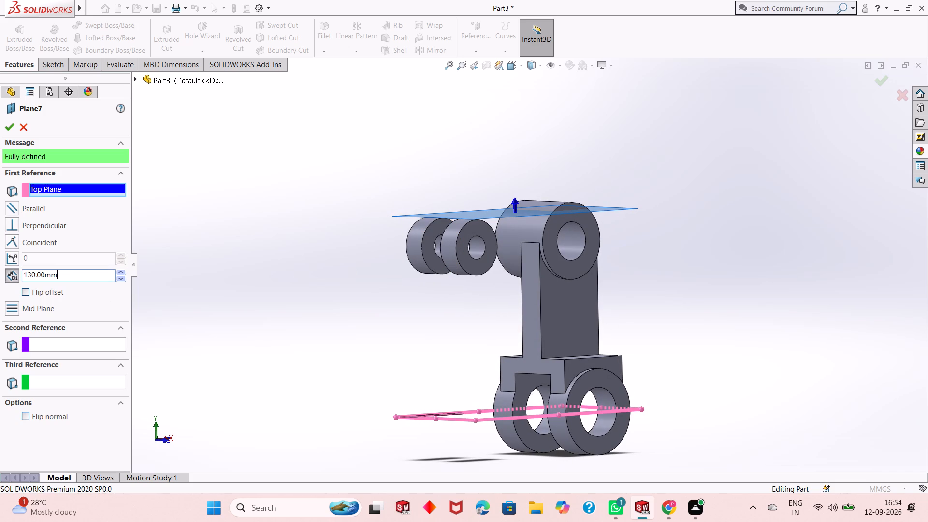
type("128")
key("Return")
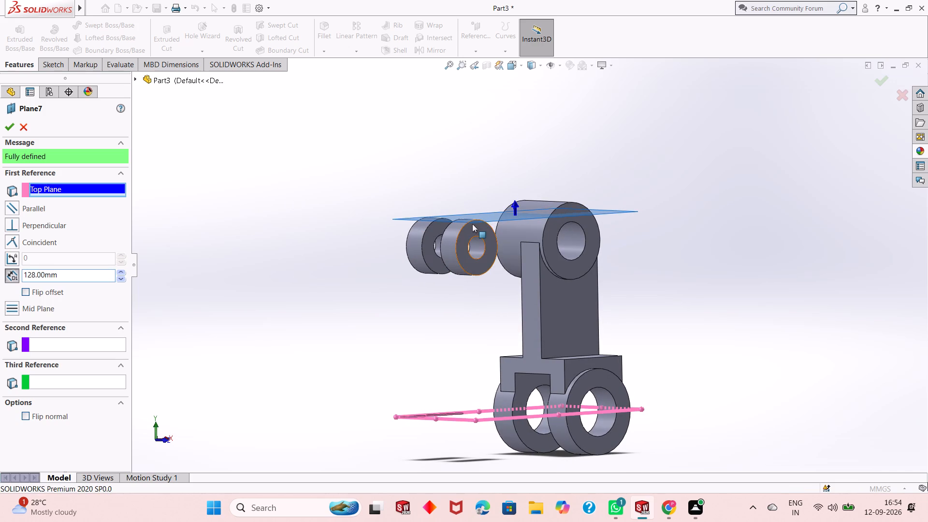
middle_click_drag(472, 224, 474, 283)
middle_click_drag(474, 283, 506, 202)
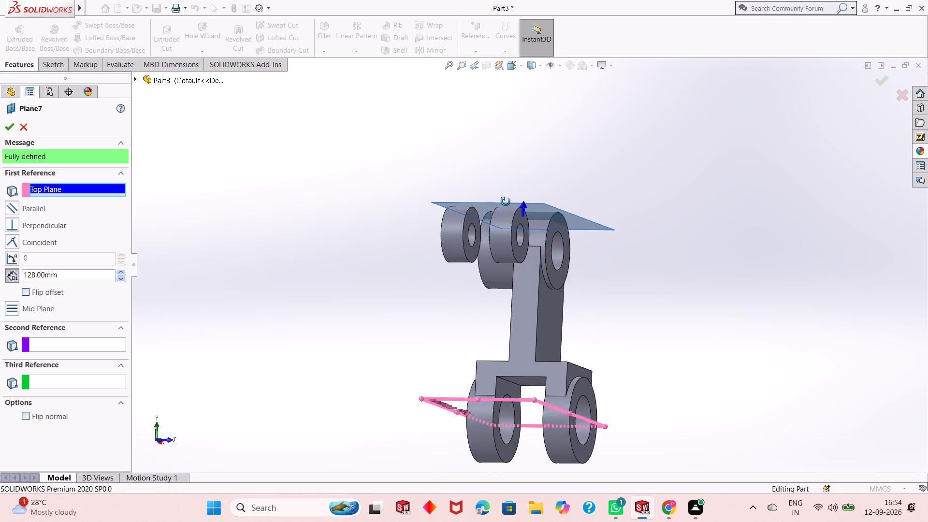
middle_click_drag(506, 202, 452, 239)
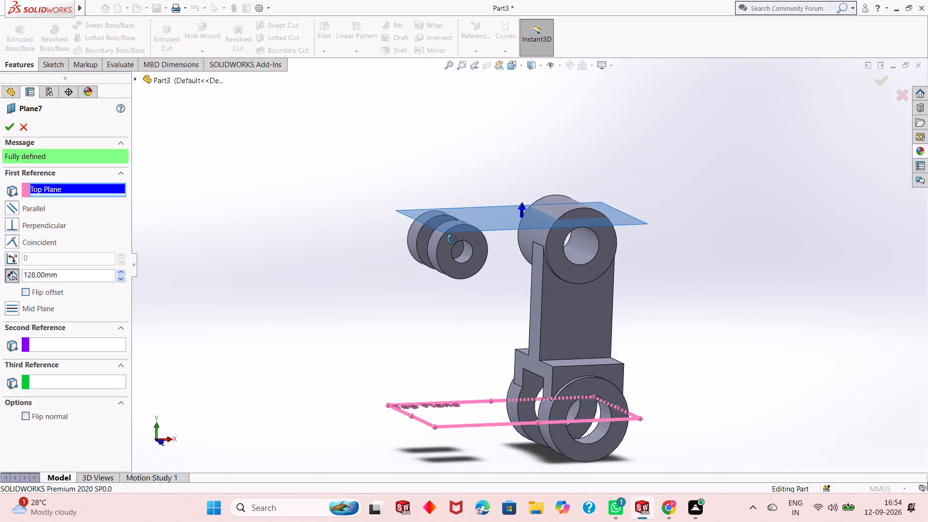
middle_click_drag(452, 239, 449, 245)
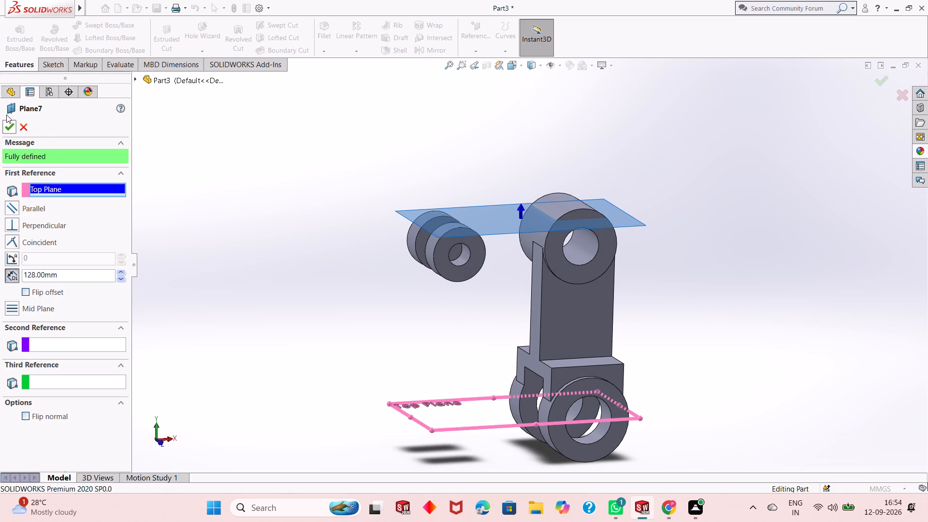
left_click(4, 128)
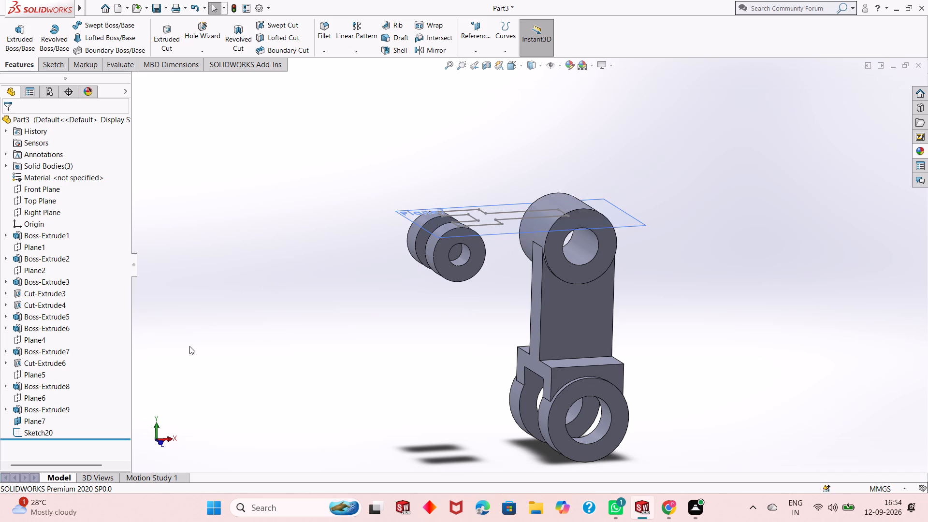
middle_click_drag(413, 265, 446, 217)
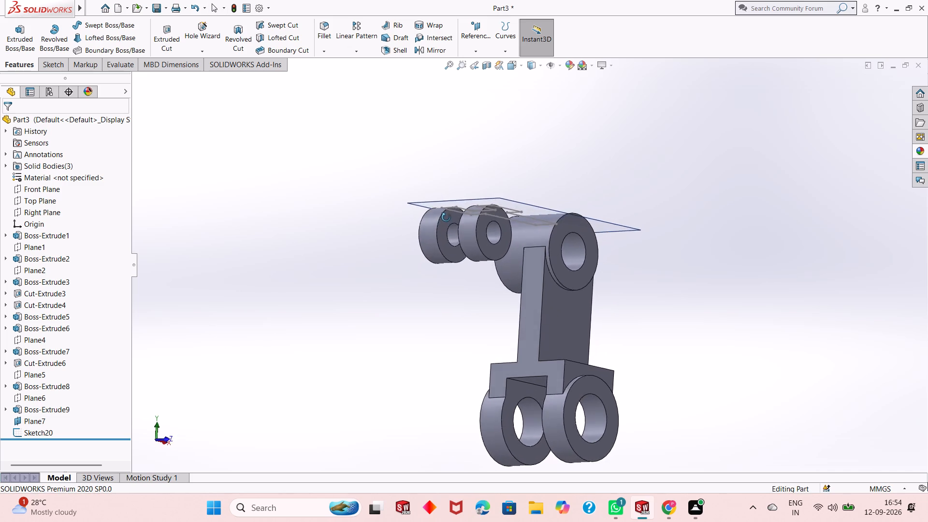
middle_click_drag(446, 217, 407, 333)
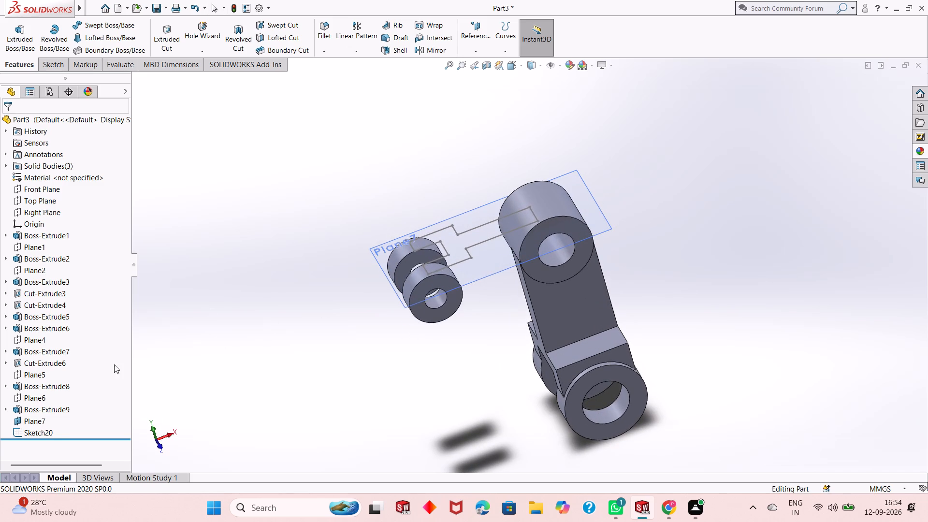
Start a blind Boss-Extrude of the forked arm sketch in the reversed direction with a 30 mm depth.
left_click(47, 429)
left_click(56, 402)
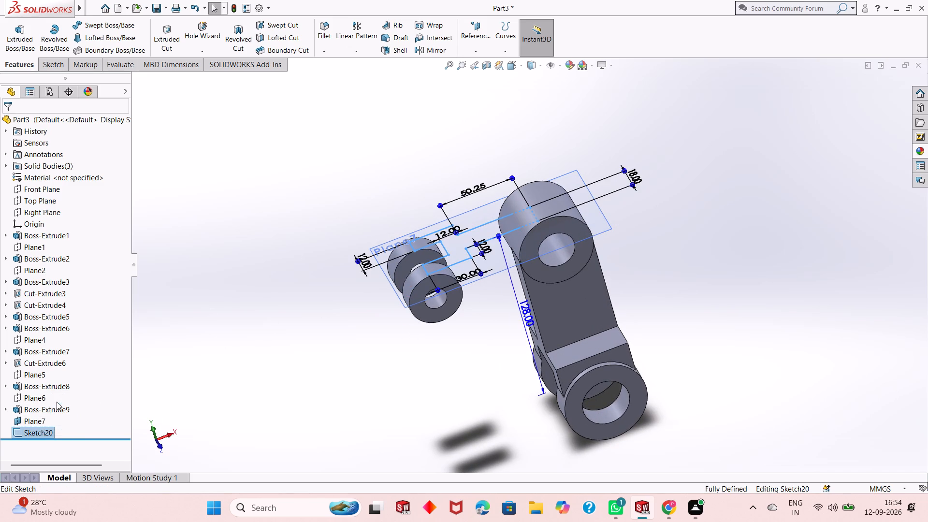
left_click(19, 63)
left_click(22, 32)
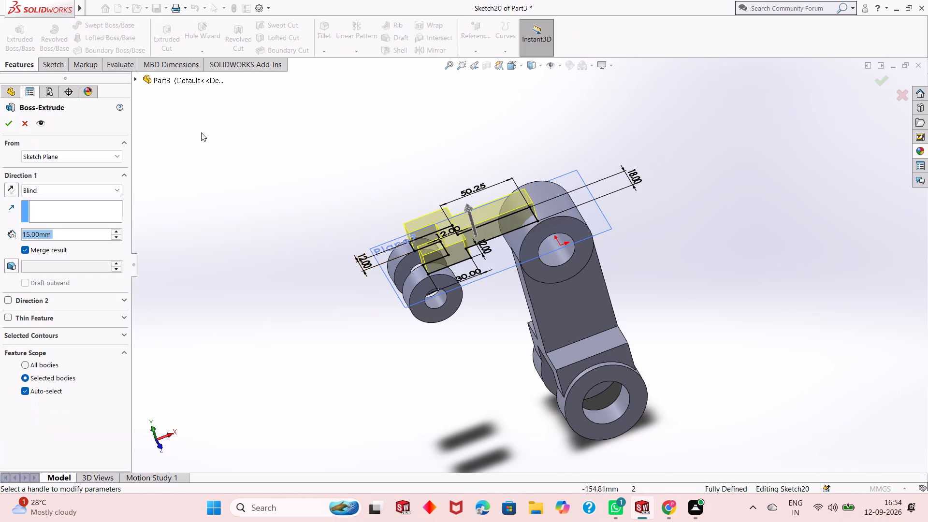
left_click(10, 190)
double_click(49, 234)
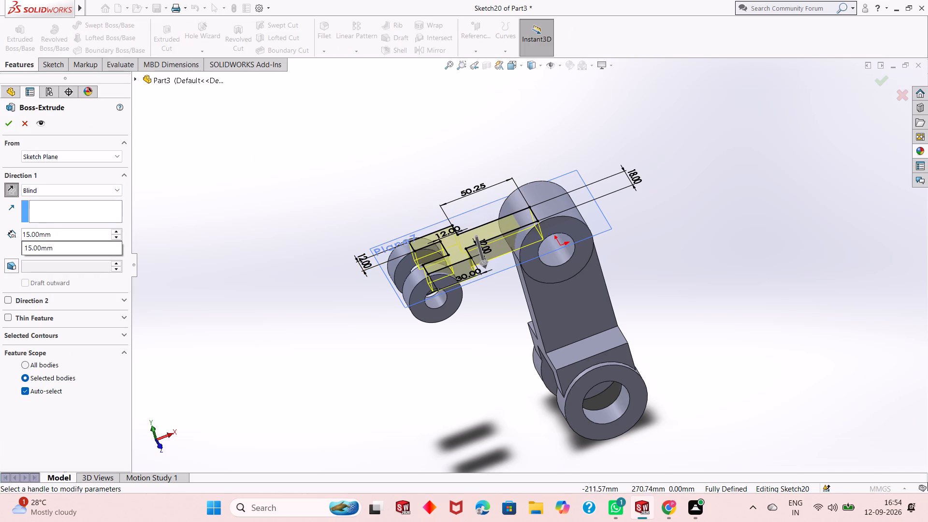
type("30")
key("Return")
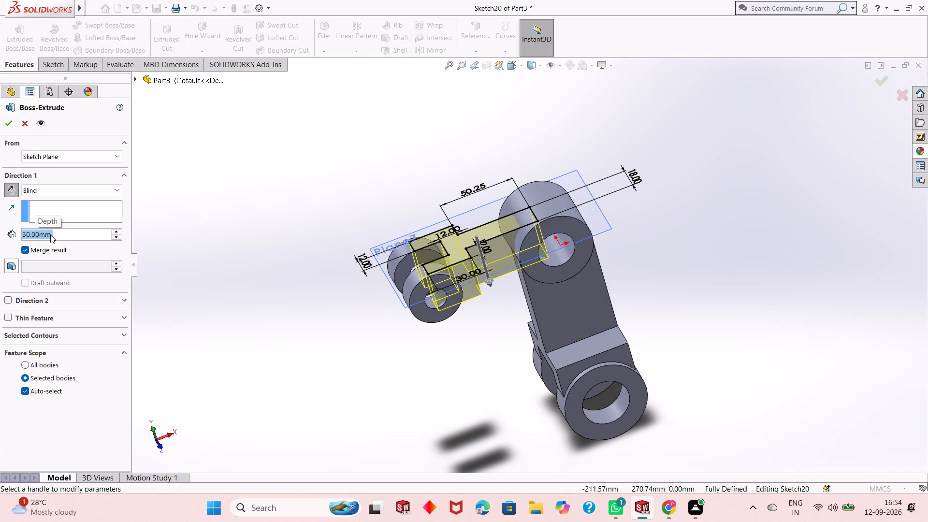
Set the forked arm's extrusion depth to 36 mm and accept the feature.
left_click(50, 235)
double_click(50, 237)
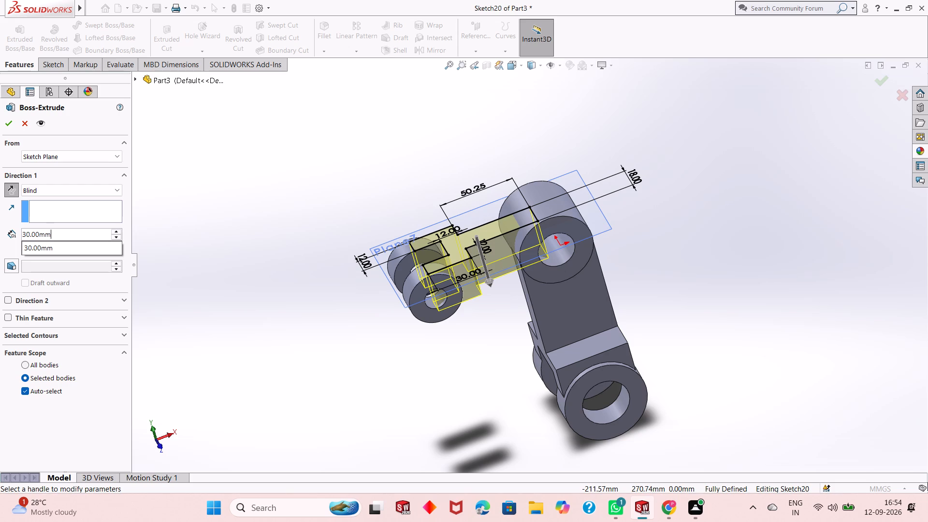
double_click(50, 241)
type("36")
key("Return")
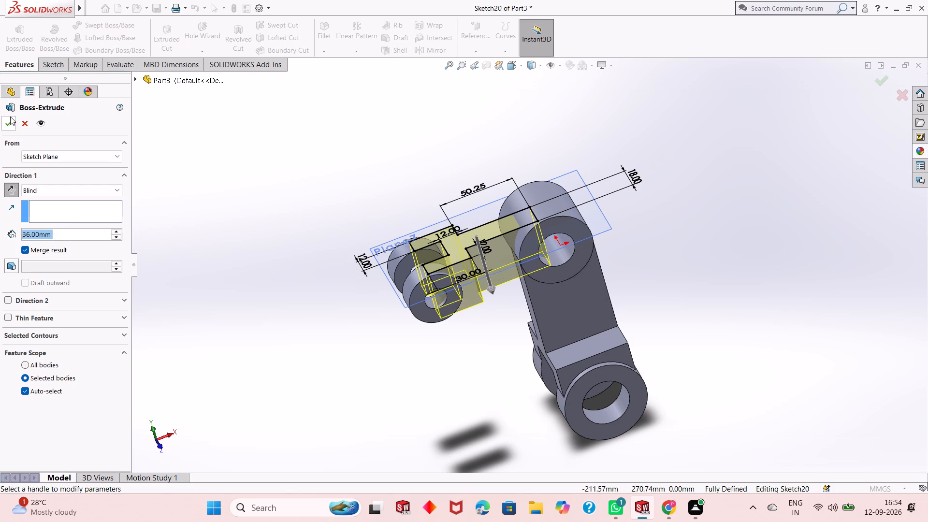
left_click(10, 124)
key("Escape")
key("Escape")
Inspect the extruded forked arm between the rings and hide Plane7.
middle_click_drag(425, 333, 426, 333)
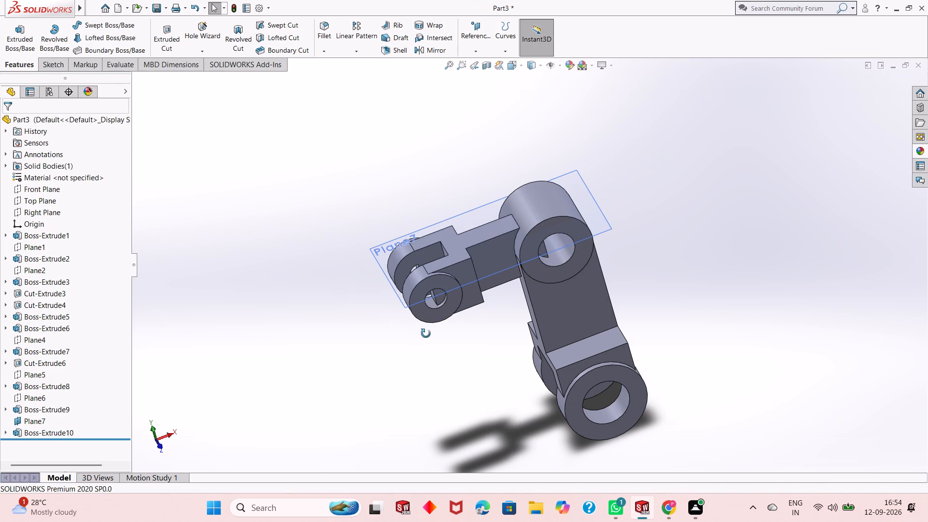
middle_click_drag(426, 333, 429, 281)
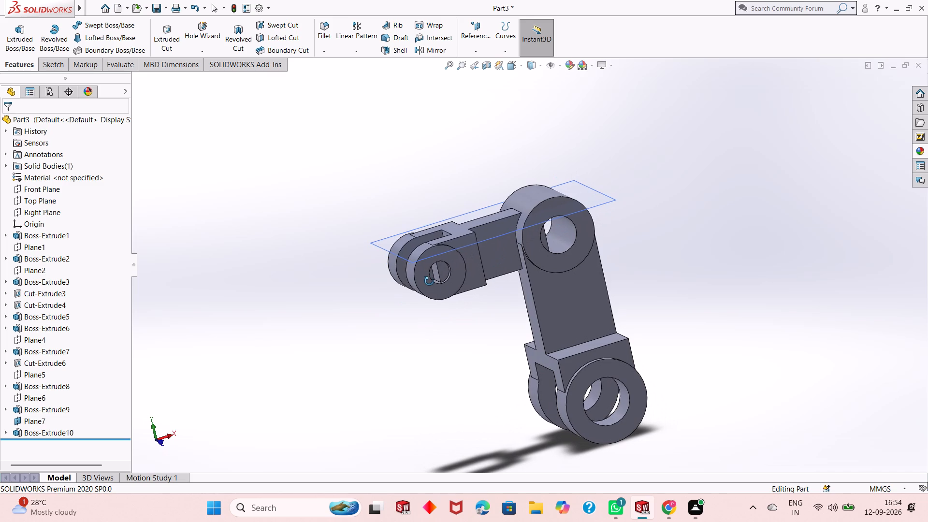
middle_click_drag(429, 281, 422, 300)
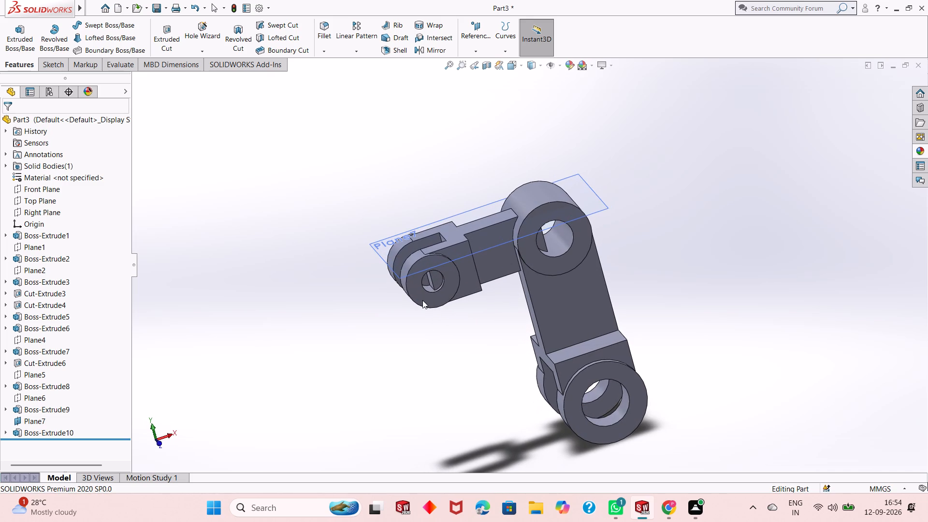
middle_click_drag(422, 300, 431, 281)
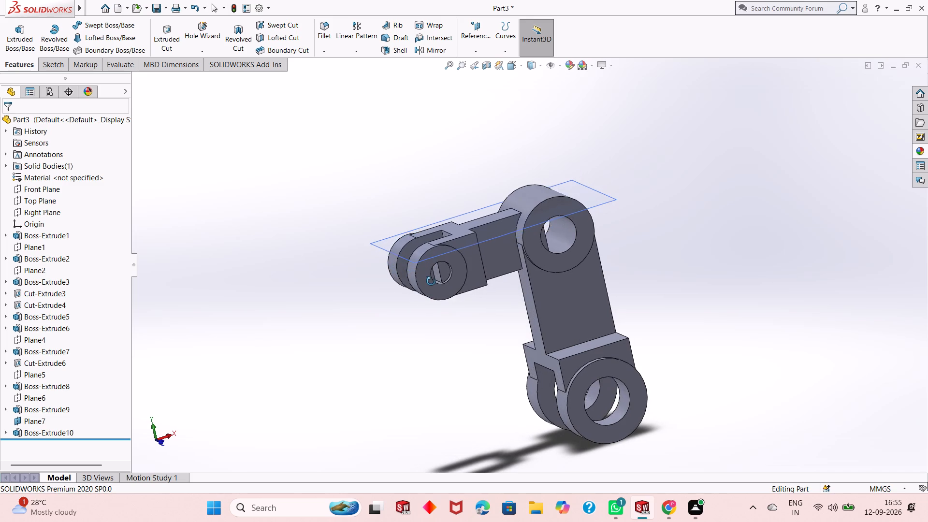
middle_click_drag(431, 281, 383, 281)
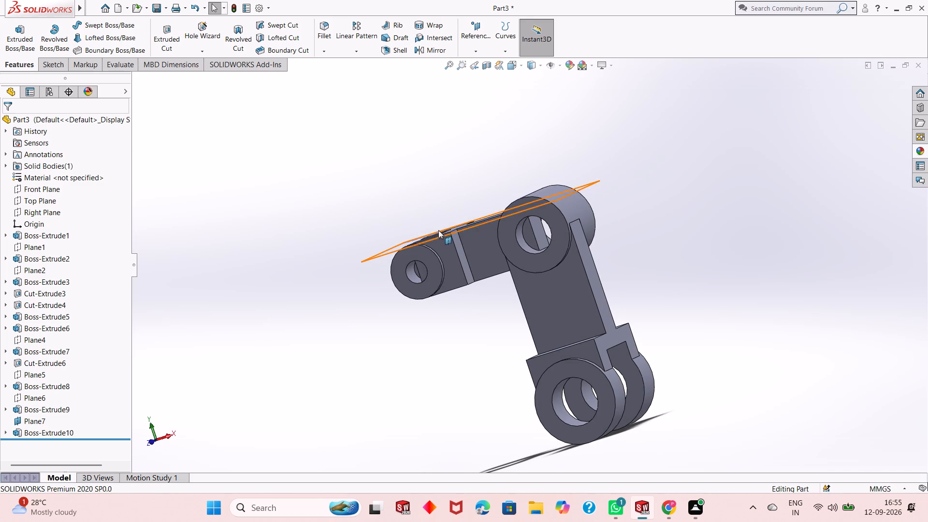
middle_click_drag(512, 217, 500, 365)
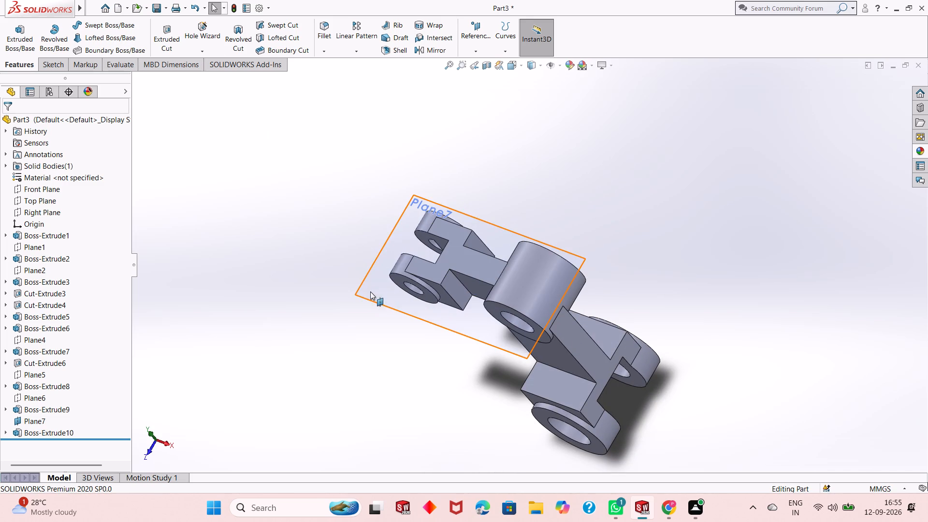
right_click(370, 291)
left_click(405, 274)
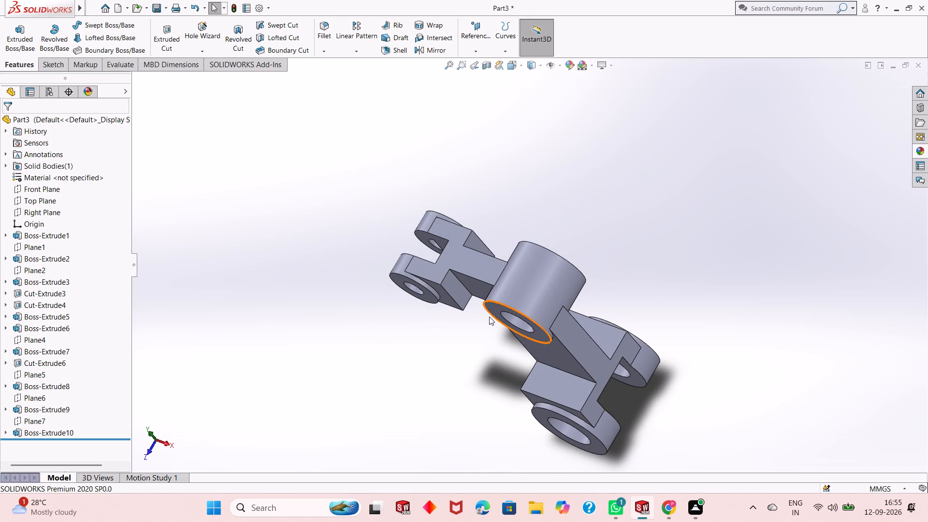
Start a sketch on the top ring's flat end face and draw a circle about 25 mm in diameter matching its bore.
middle_click_drag(502, 306, 541, 214)
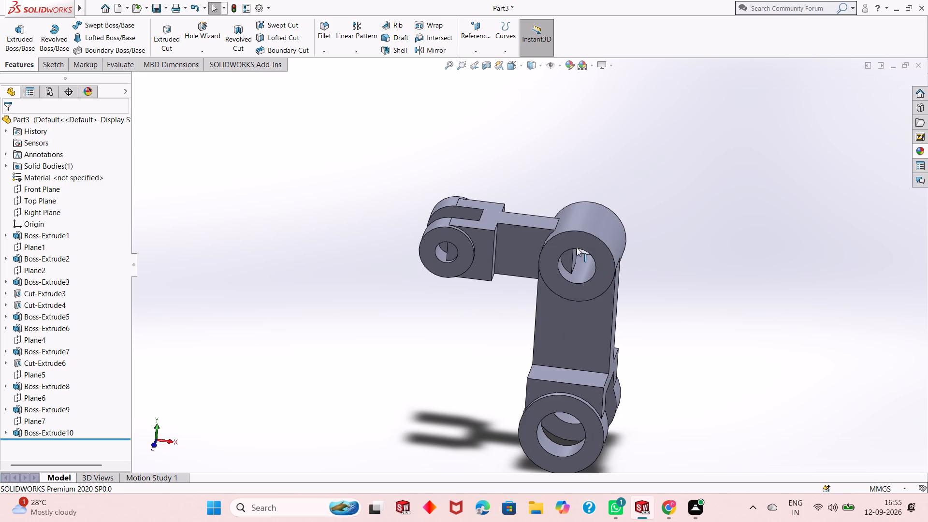
left_click(583, 235)
left_click(629, 203)
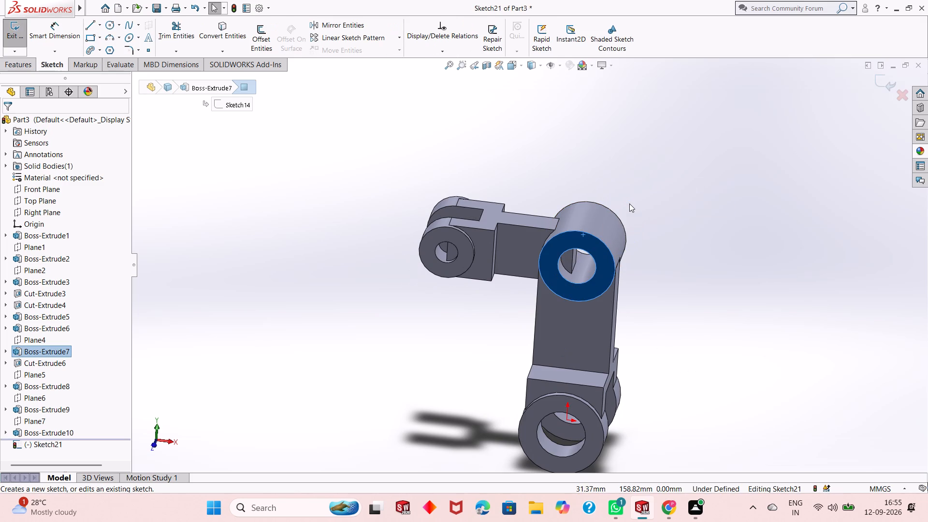
key("ctrl+8")
scroll(630, 203, "up", 3)
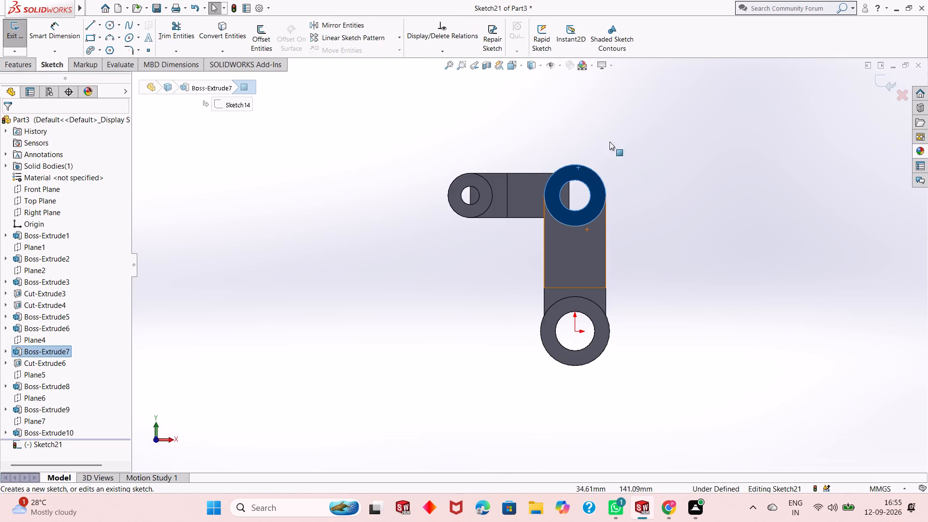
scroll(591, 120, "down", 1)
scroll(583, 222, "down", 1)
key("Escape")
key("Escape")
key("Escape")
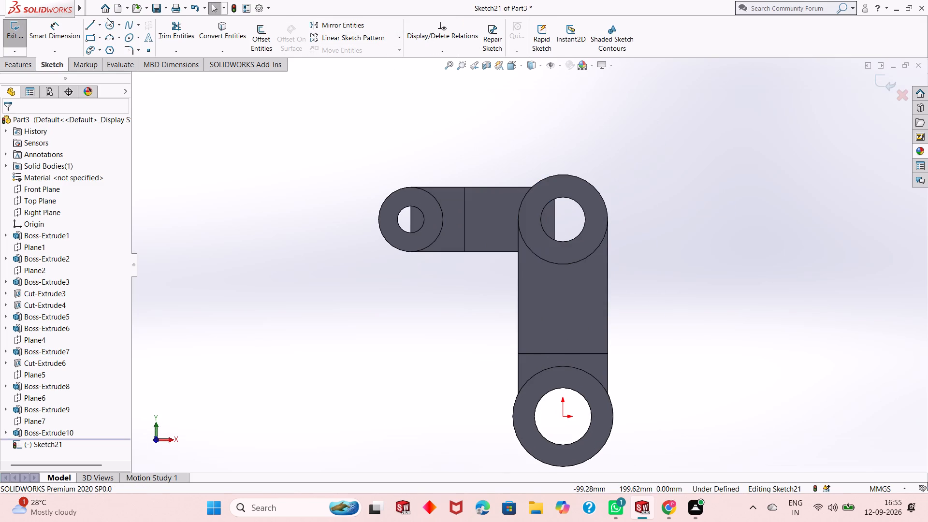
left_click(107, 24)
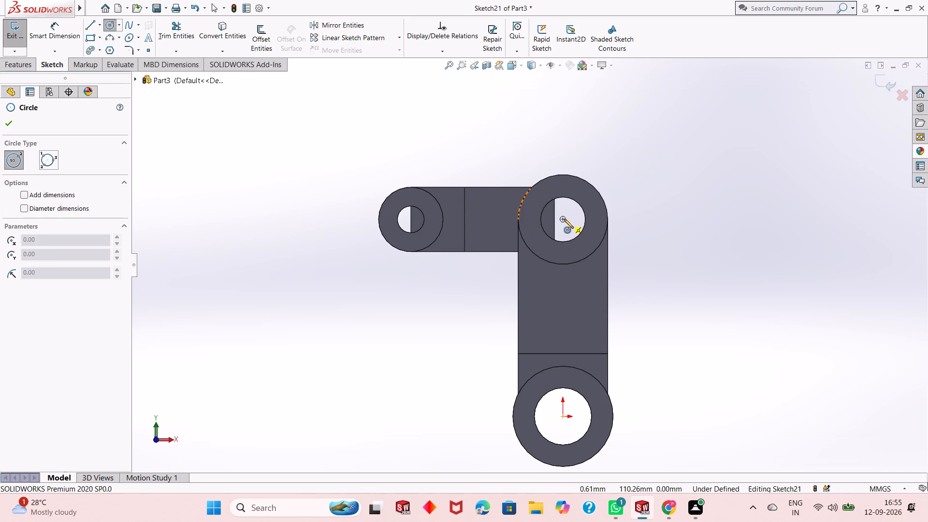
left_click(564, 219)
left_click(584, 211)
key("Escape")
key("Escape")
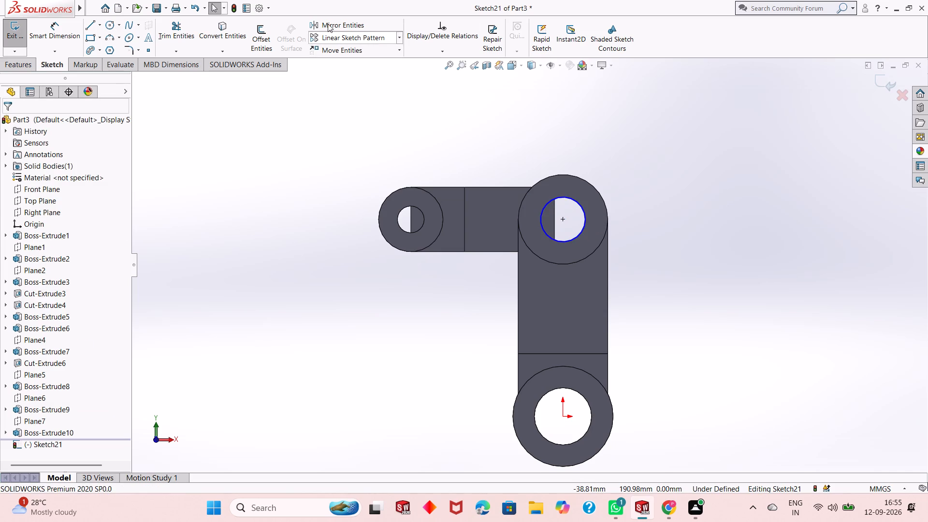
key("Escape")
Draw a second circle centred on the side ring and matching the edge of its bore.
left_click(109, 20)
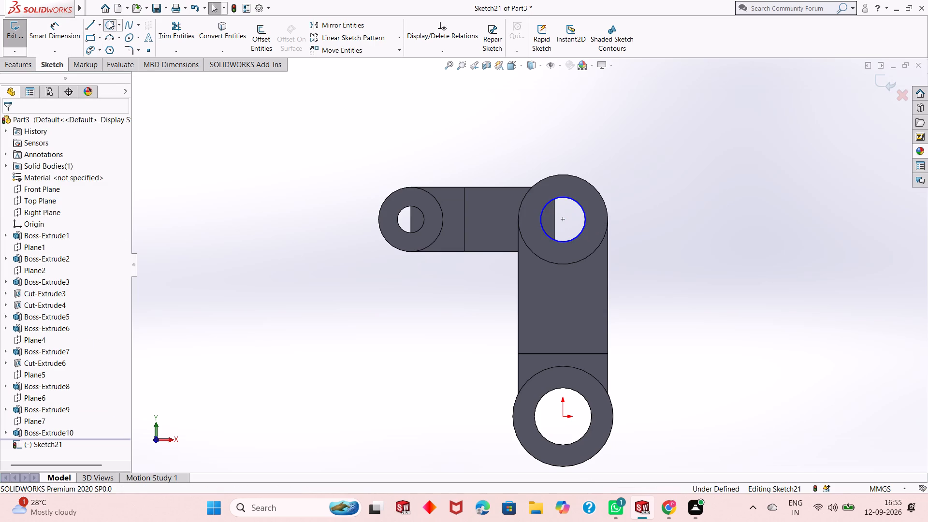
left_click(410, 221)
left_click(410, 207)
key("Escape")
key("Escape")
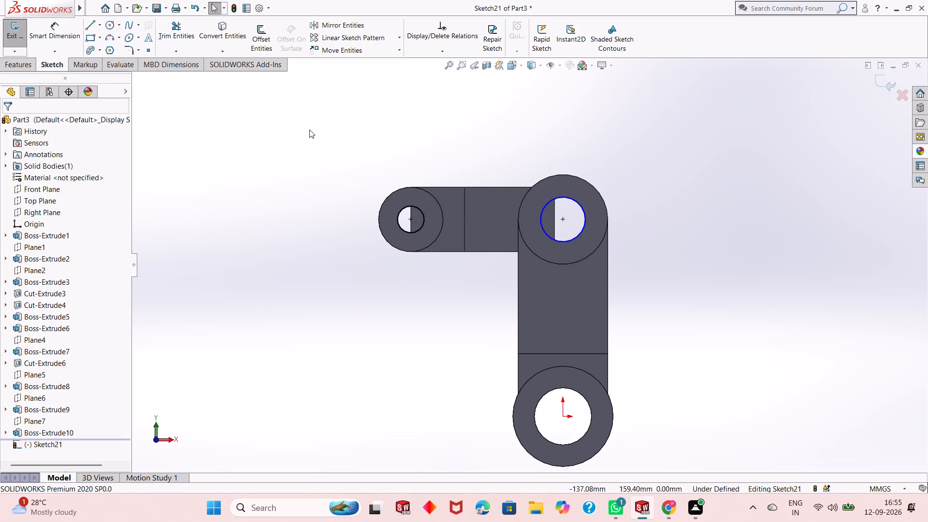
key("Escape")
key("Escape")
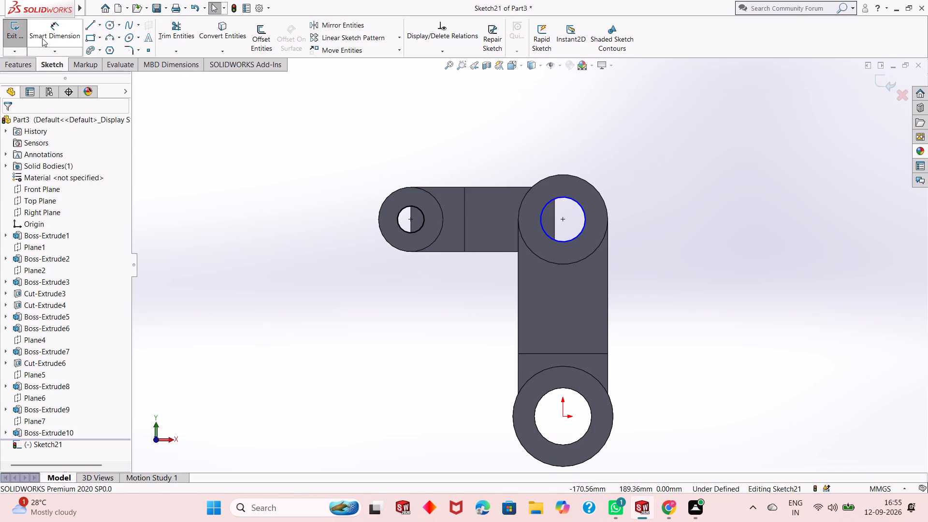
Dimension the diameter of the circle in the top ring's bore.
left_click(42, 38)
left_click(544, 233)
left_click(472, 297)
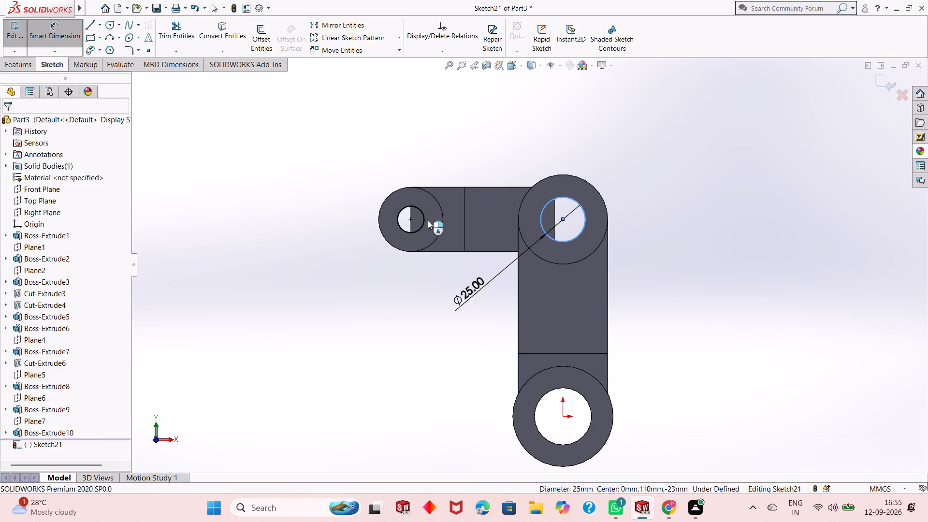
left_click(426, 284)
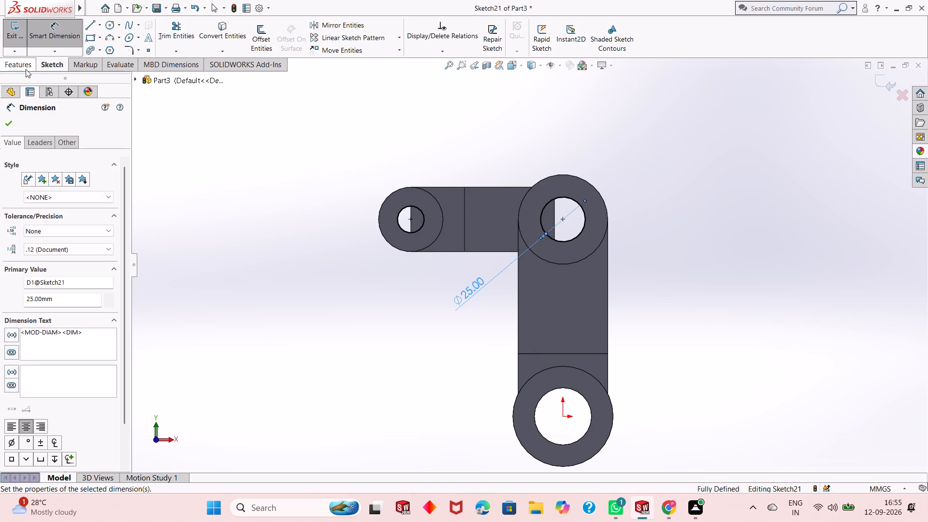
Cut both circles Through All to clear the arm material from the top ring and side ring bores.
left_click(26, 69)
left_click(173, 42)
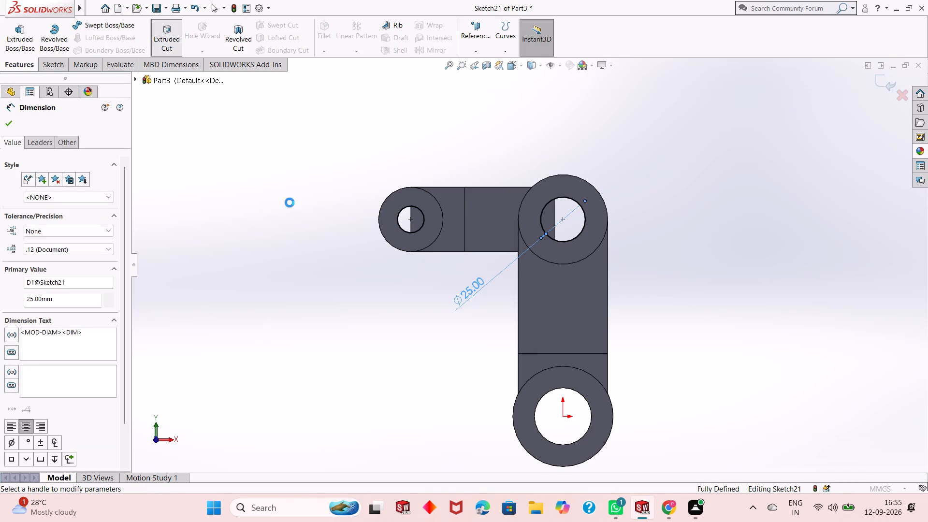
middle_click_drag(362, 238, 465, 323)
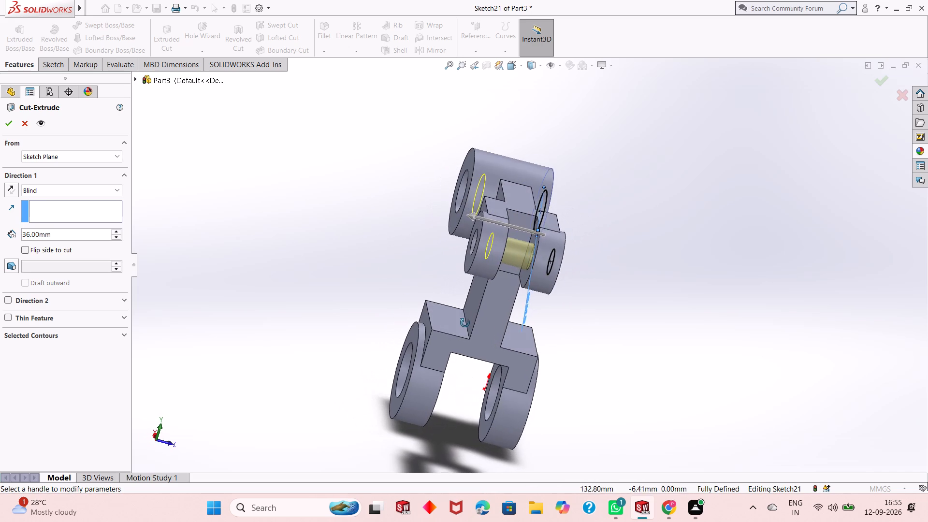
middle_click_drag(465, 323, 464, 323)
left_click(52, 190)
left_click(59, 210)
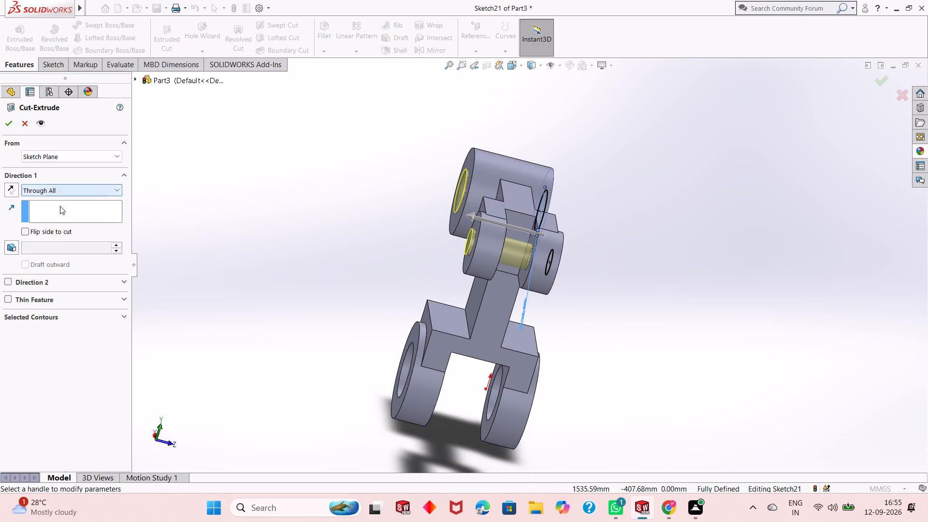
left_click(9, 122)
key("Escape")
key("Escape")
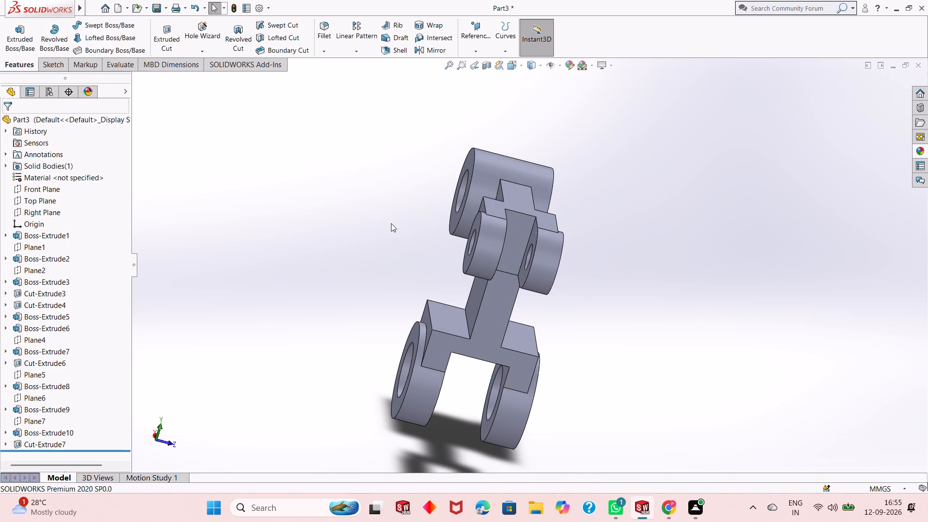
Examine the part from several angles to check the cleared bores and the forked arm's joints with the rings.
middle_click_drag(430, 240, 266, 205)
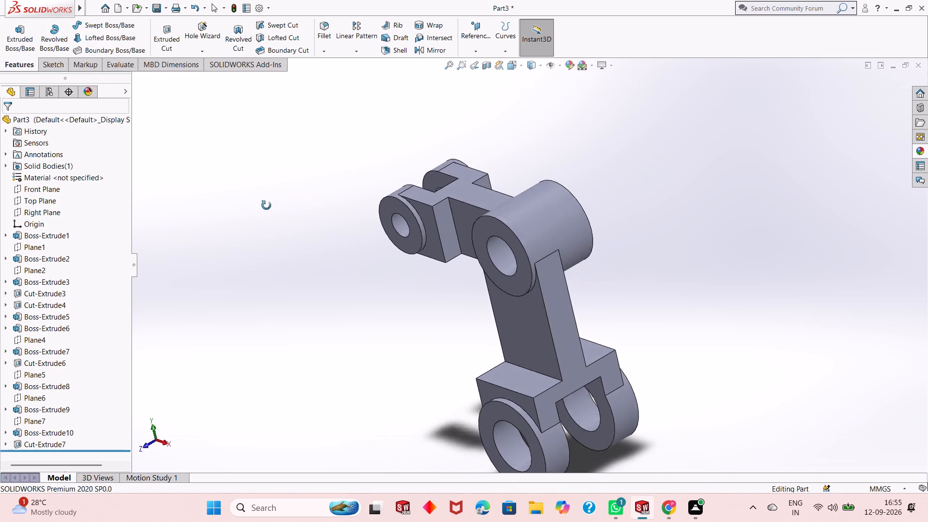
middle_click_drag(266, 205, 261, 207)
middle_click_drag(537, 286, 560, 233)
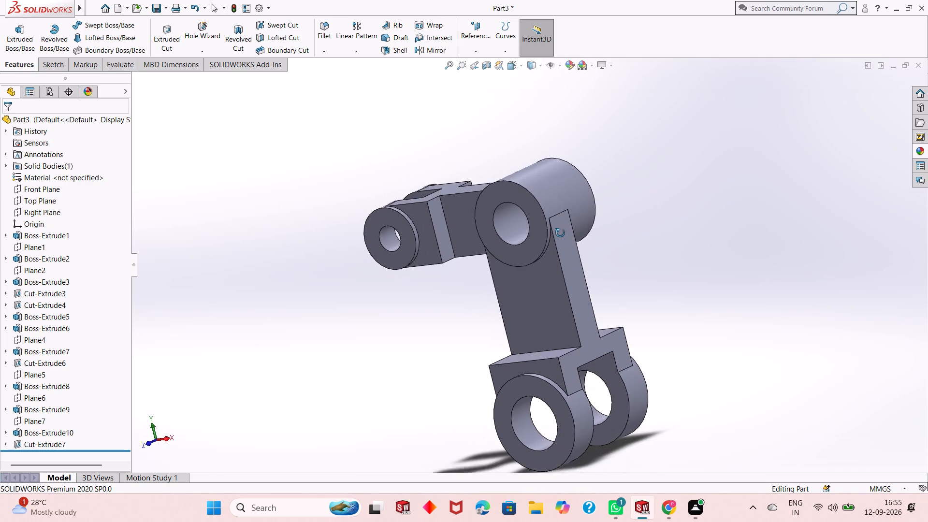
middle_click_drag(560, 233, 594, 212)
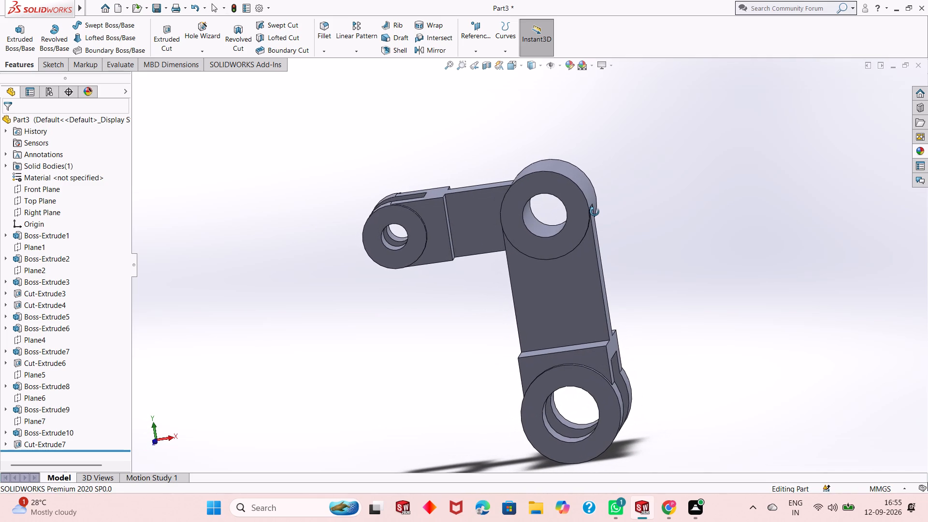
middle_click_drag(594, 212, 652, 181)
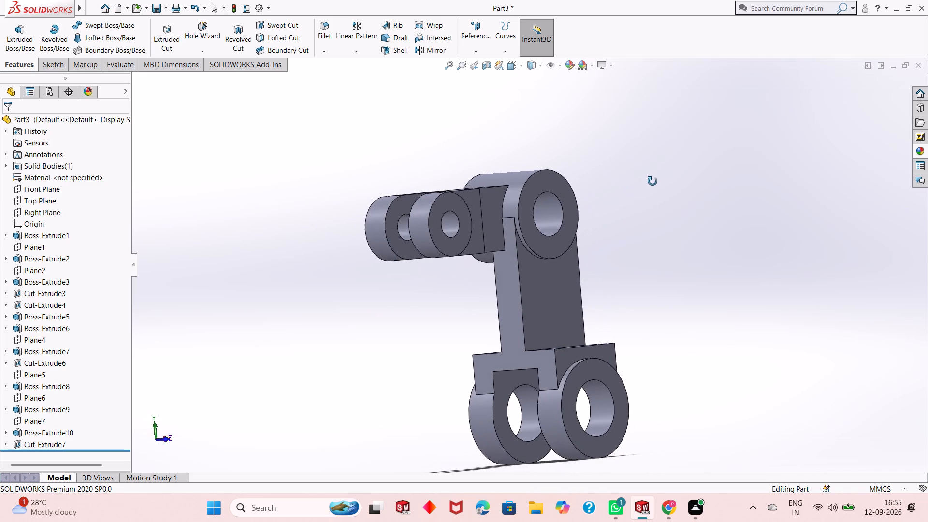
middle_click_drag(652, 181, 599, 262)
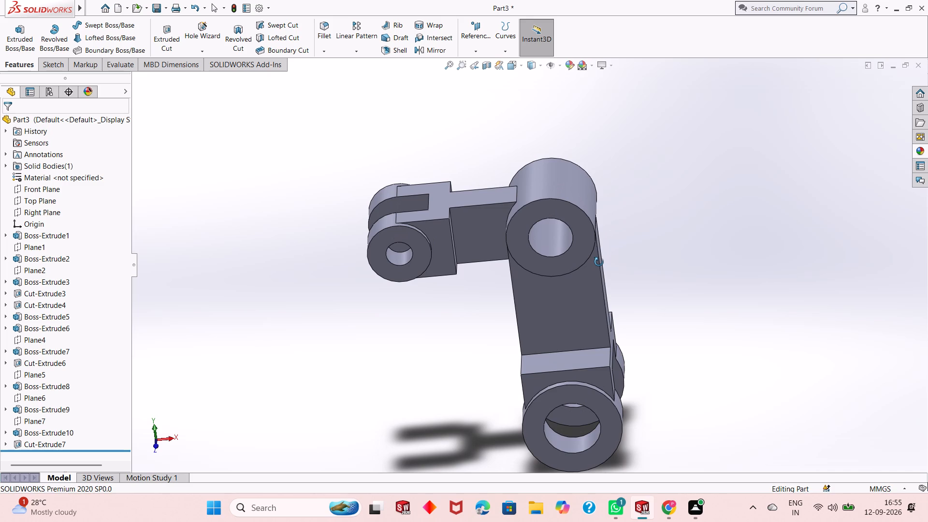
middle_click_drag(599, 262, 605, 246)
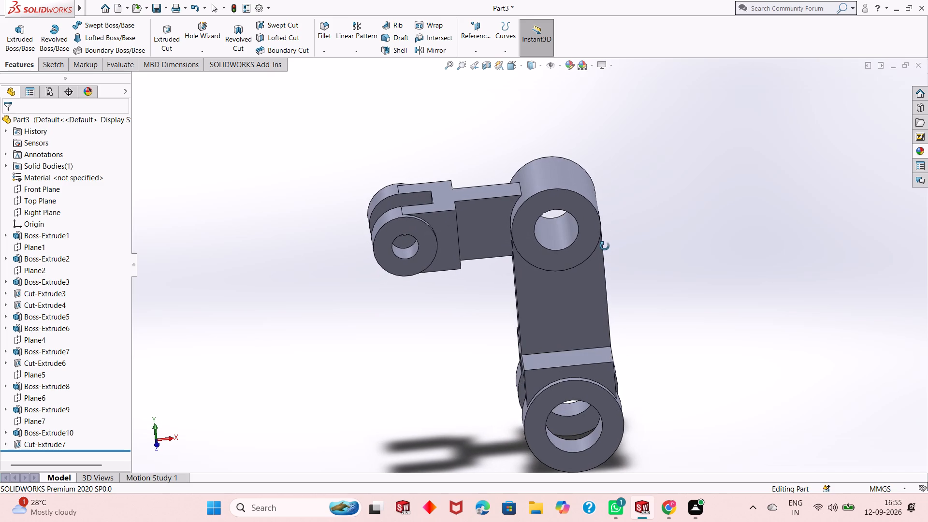
middle_click_drag(605, 246, 638, 203)
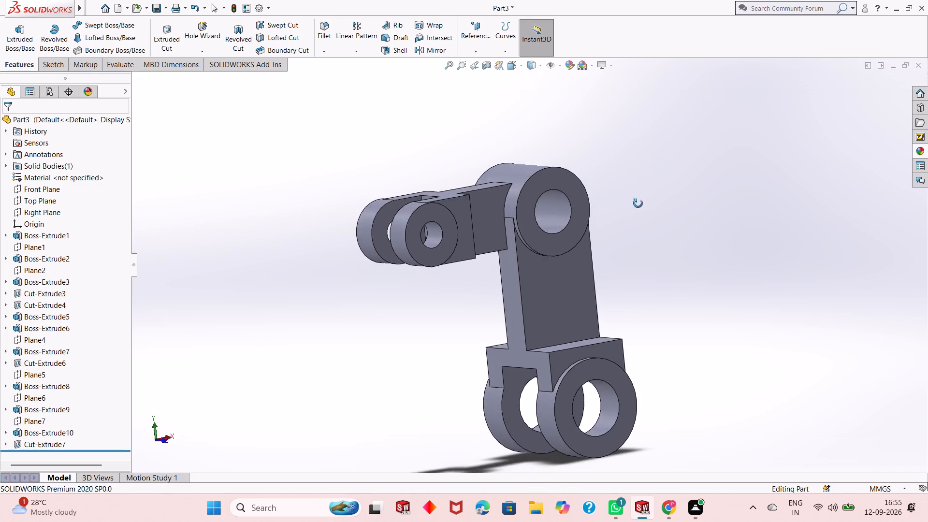
Recolour the whole part bright yellow.
middle_click_drag(638, 203, 625, 226)
scroll(591, 286, "up", 1)
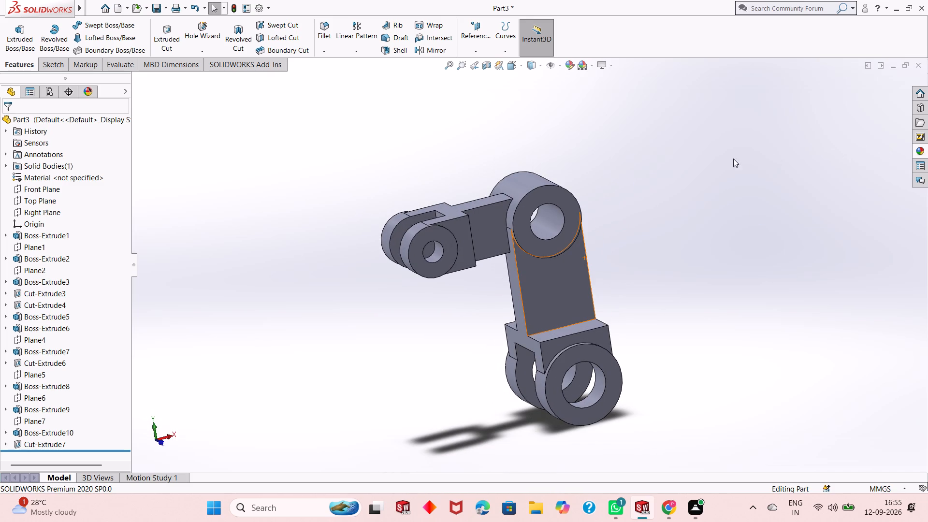
left_click(568, 62)
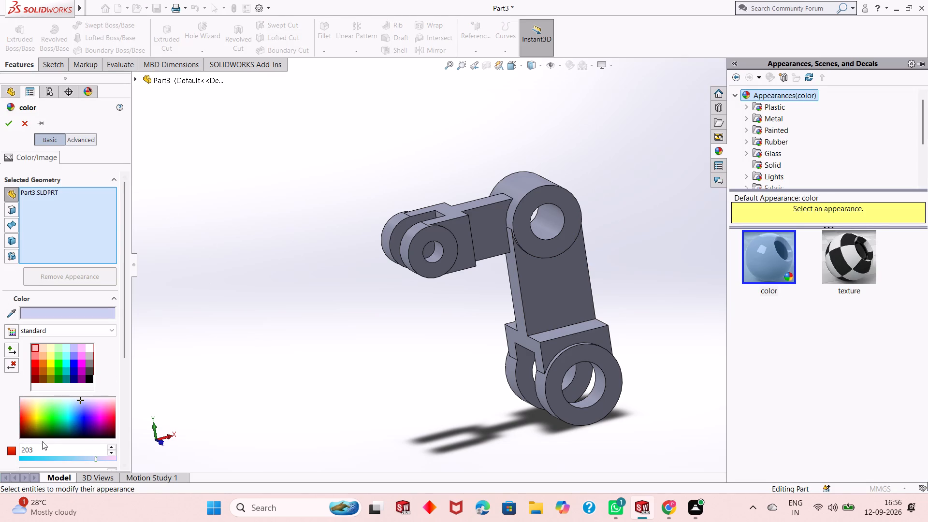
left_click(36, 412)
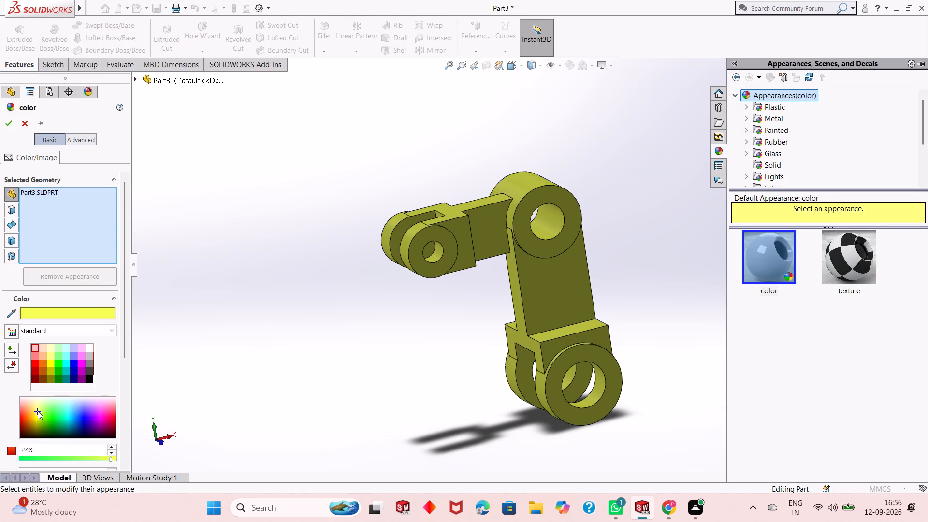
left_click(40, 414)
left_click(39, 406)
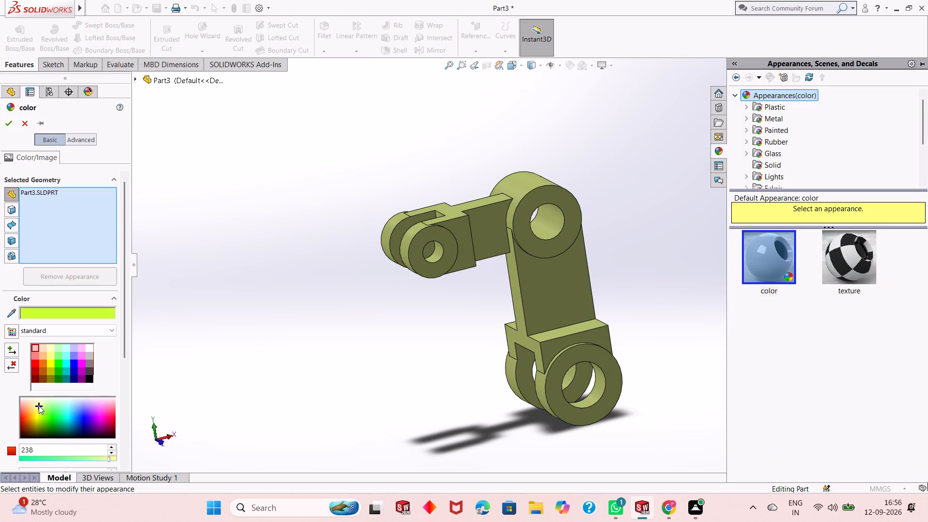
left_click(37, 408)
left_click(36, 412)
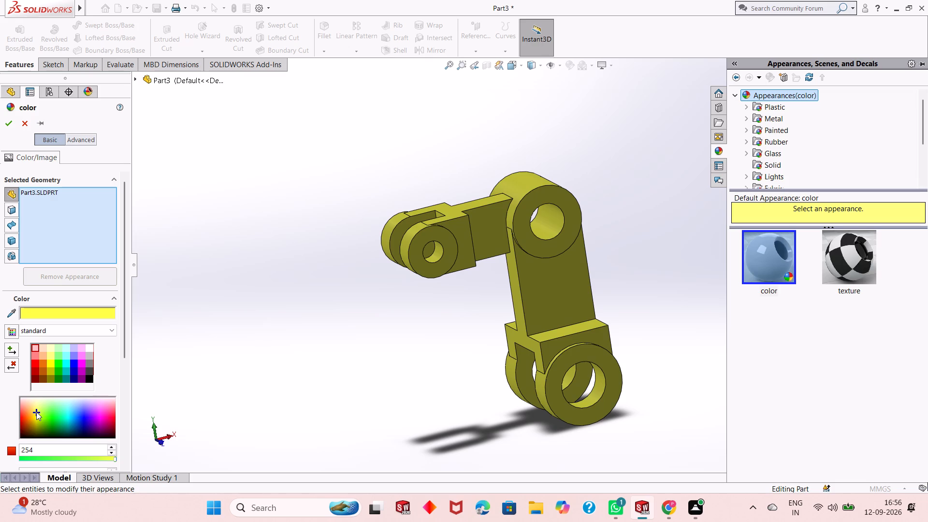
left_click(36, 416)
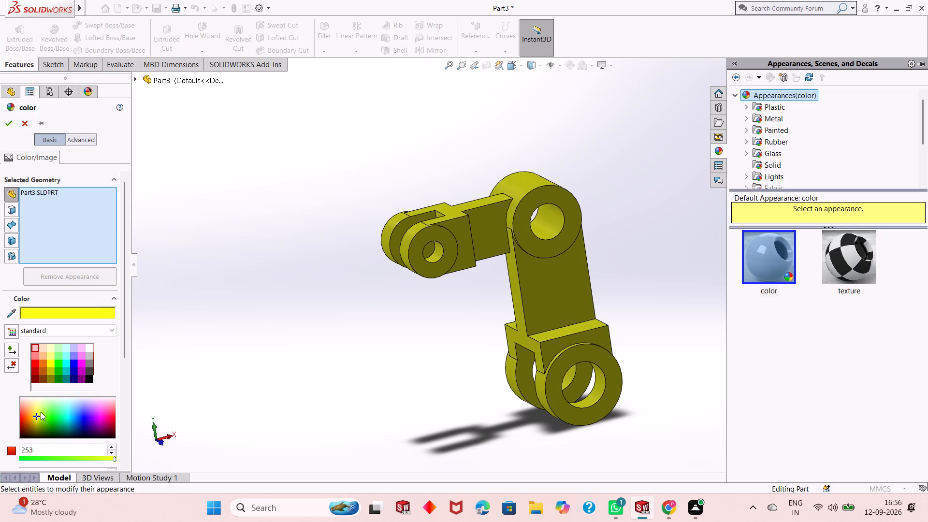
left_click(7, 126)
left_click(404, 342)
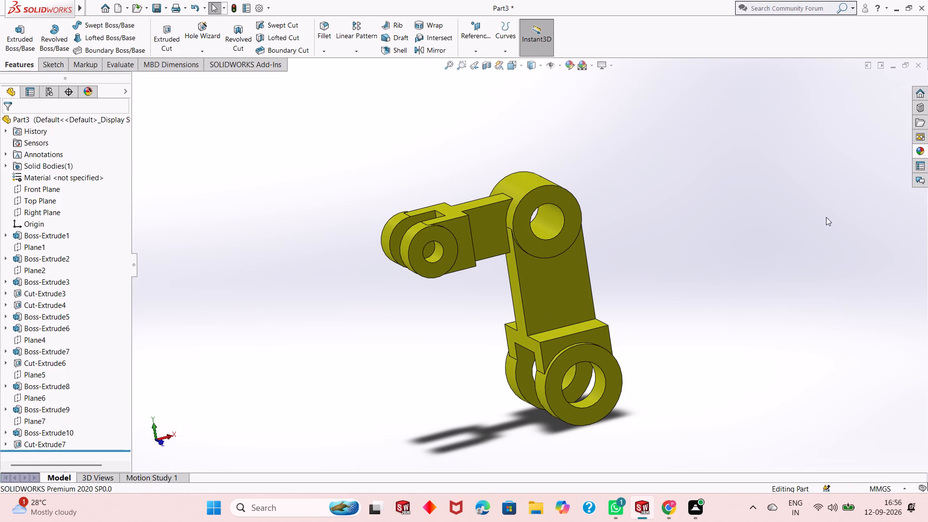
Apply the polished aluminum metal appearance to the front face of the top ring.
left_click(920, 147)
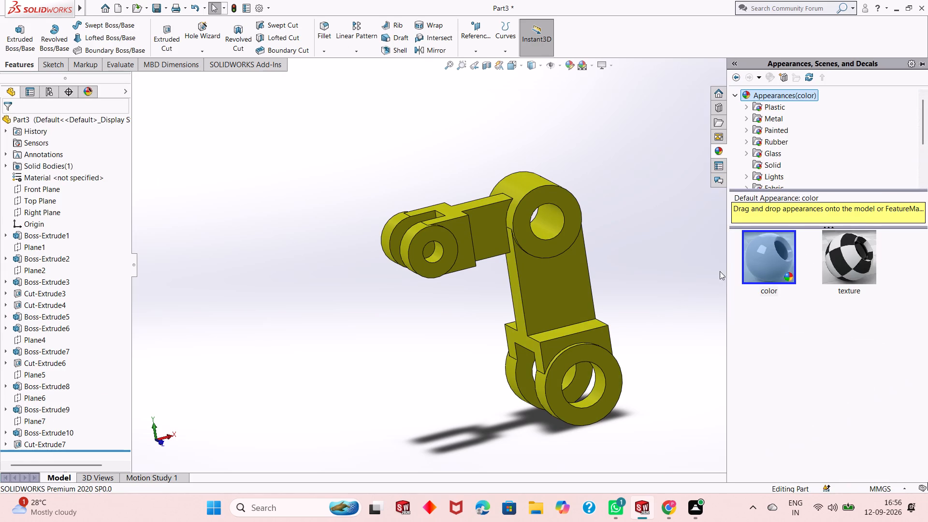
left_click(764, 106)
left_click(768, 115)
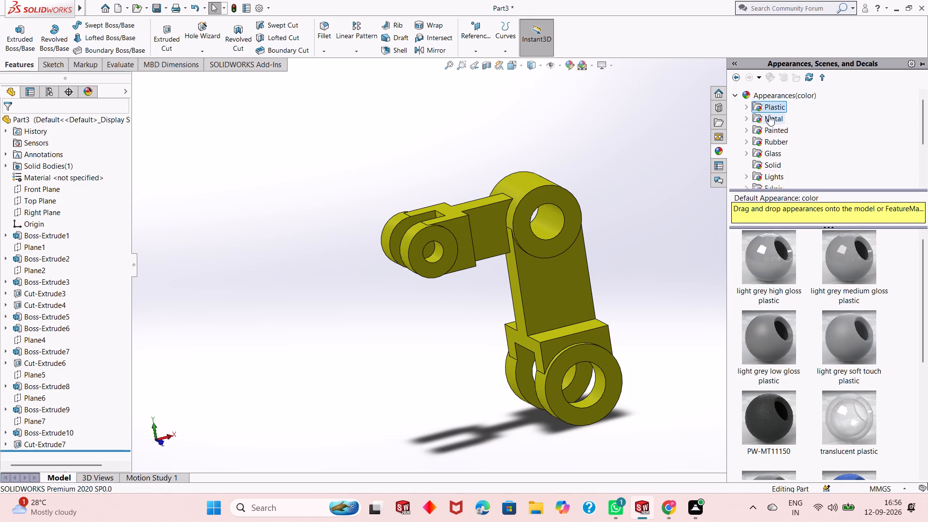
left_click_drag(772, 344, 667, 228)
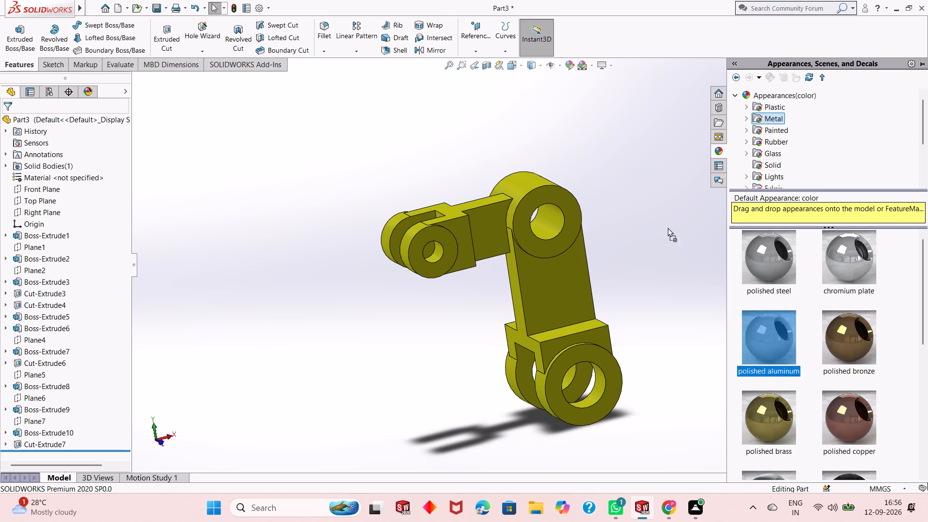
left_click_drag(667, 228, 567, 220)
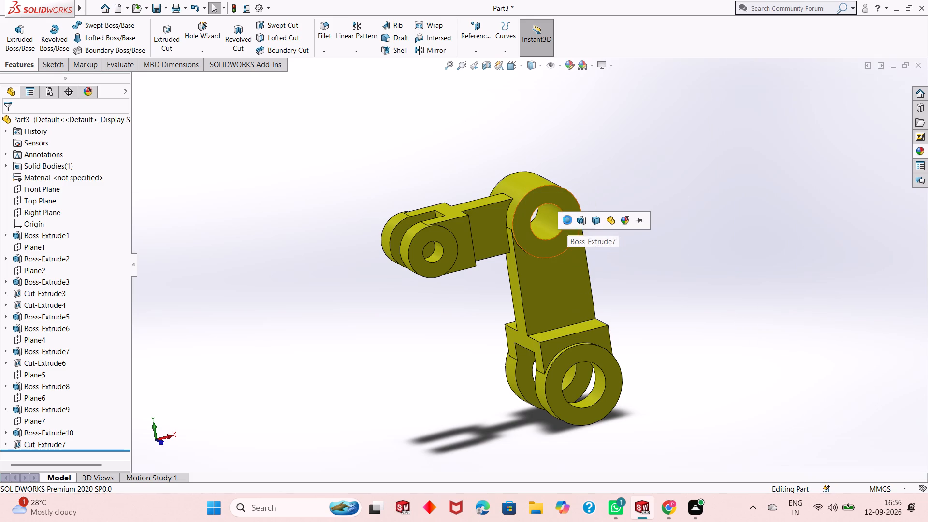
left_click(567, 220)
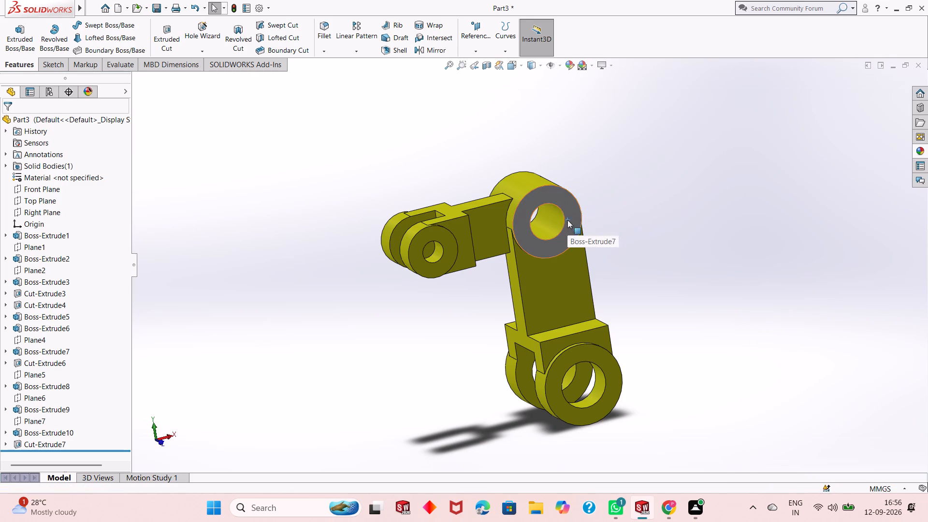
Apply the polished aluminum appearance to the outer flat face of the front lower ring.
middle_click_drag(621, 328, 640, 303)
left_click(918, 148)
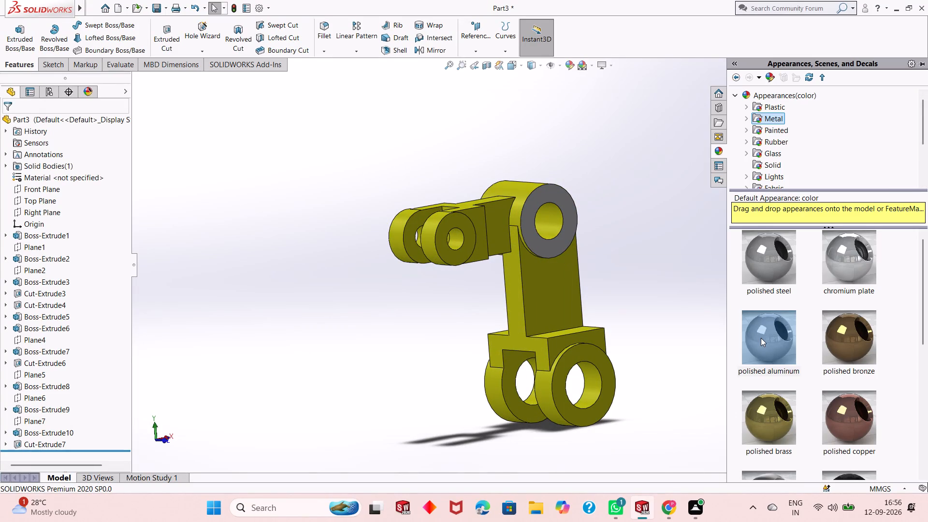
left_click_drag(778, 350, 779, 350)
left_click_drag(779, 350, 607, 371)
left_click(607, 371)
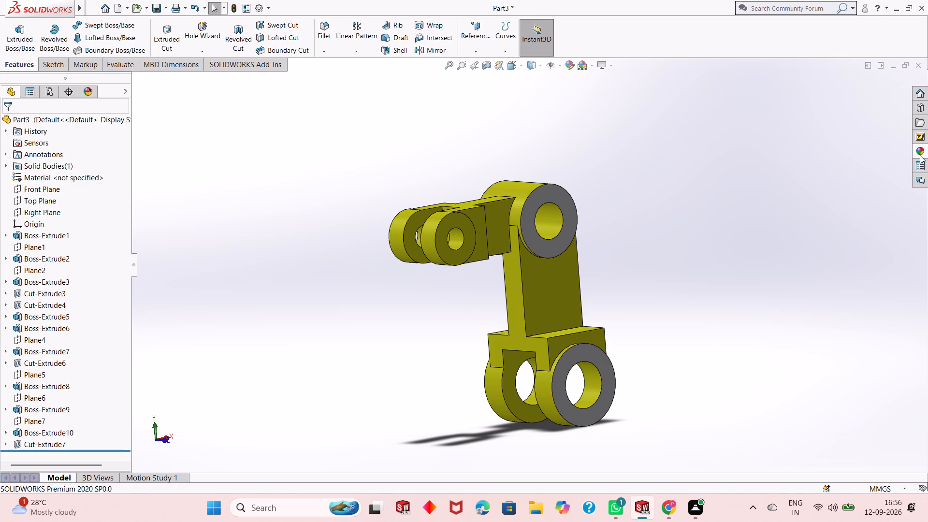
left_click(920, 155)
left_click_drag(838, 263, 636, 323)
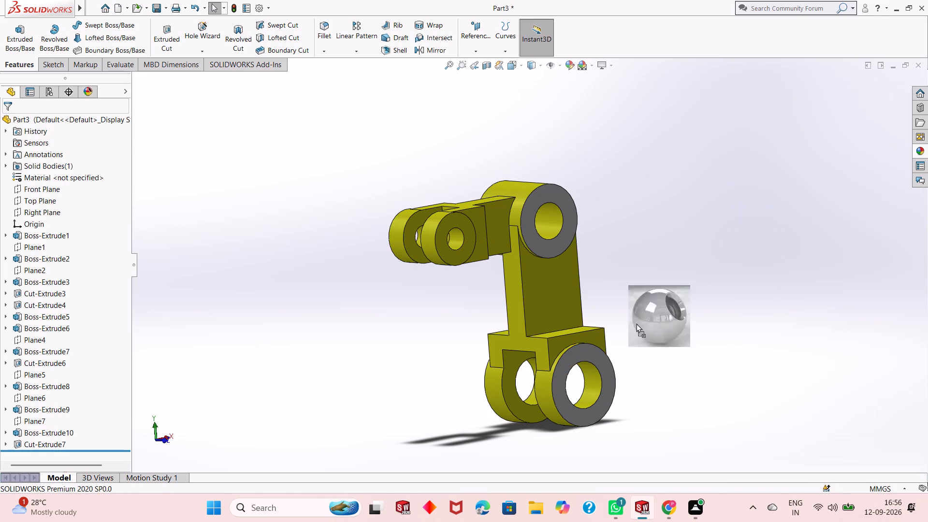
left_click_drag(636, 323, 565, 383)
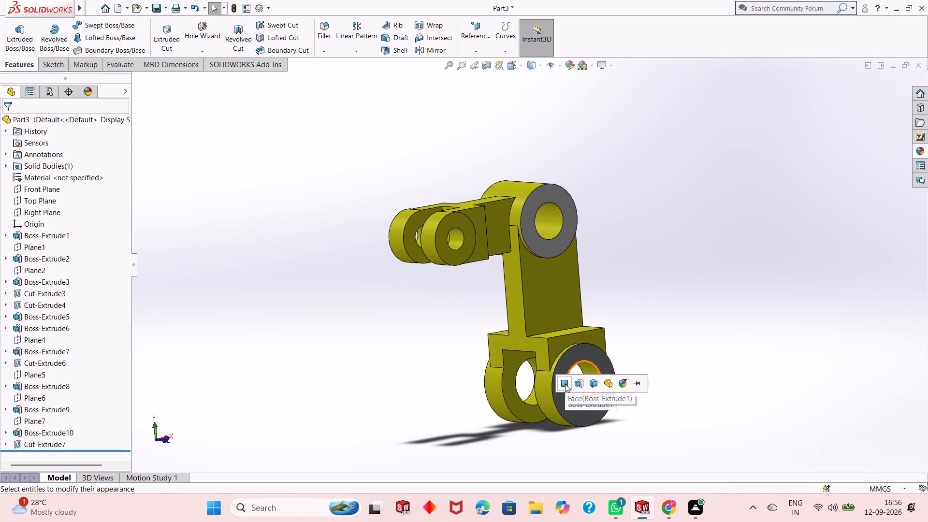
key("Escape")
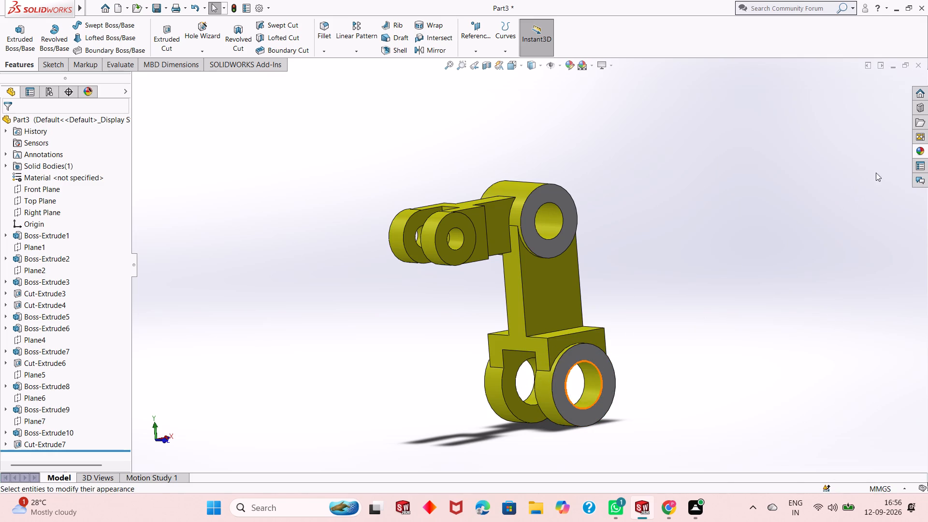
Apply the polished steel appearance to the bore face of the front lower ring.
left_click(916, 153)
left_click_drag(775, 266, 670, 333)
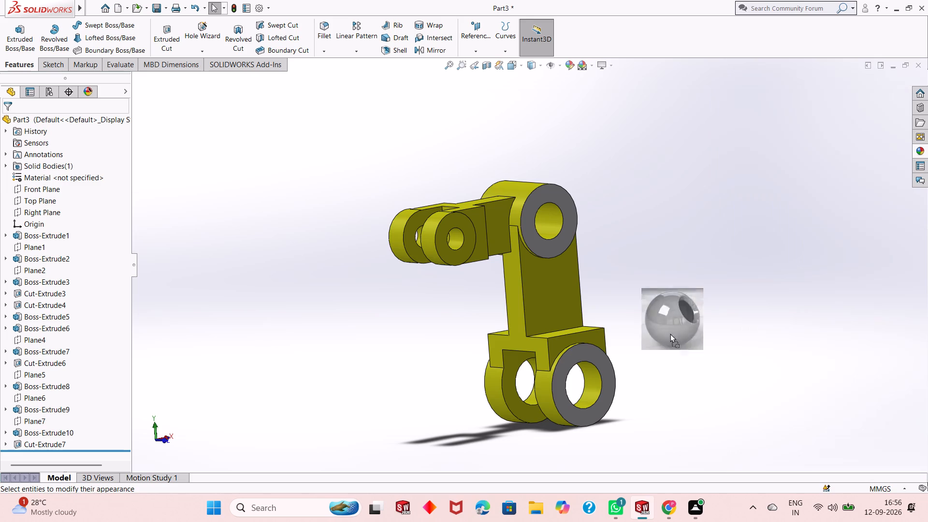
left_click_drag(670, 333, 592, 390)
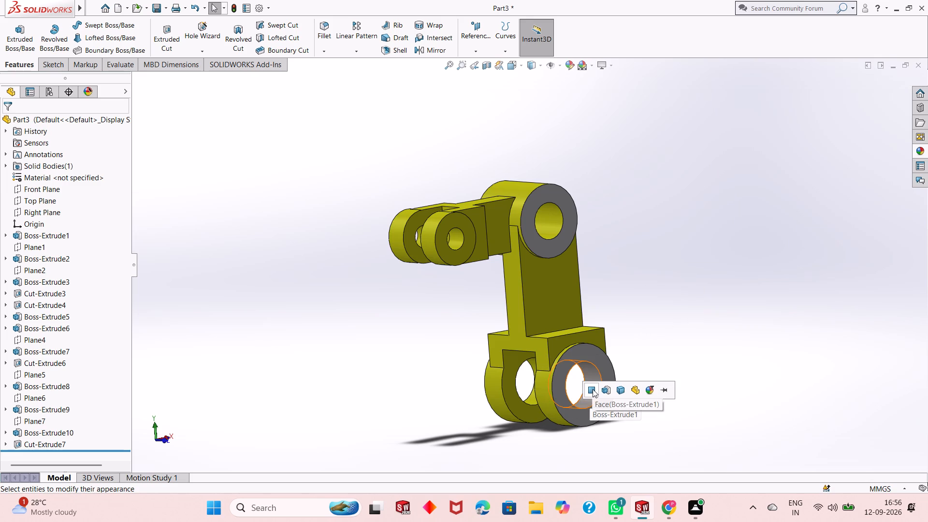
left_click(593, 389)
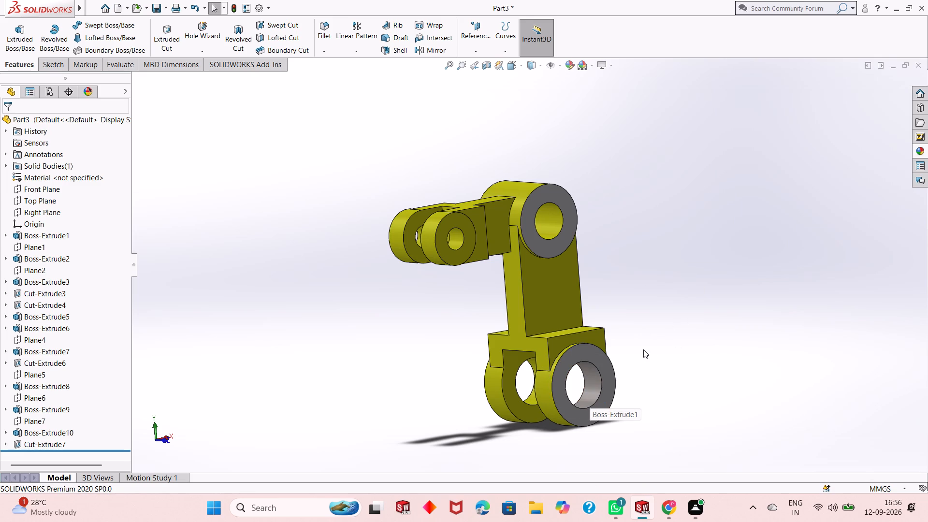
Apply the polished steel appearance to the bore face of the top ring.
scroll(630, 342, "up", 1)
middle_click(630, 342)
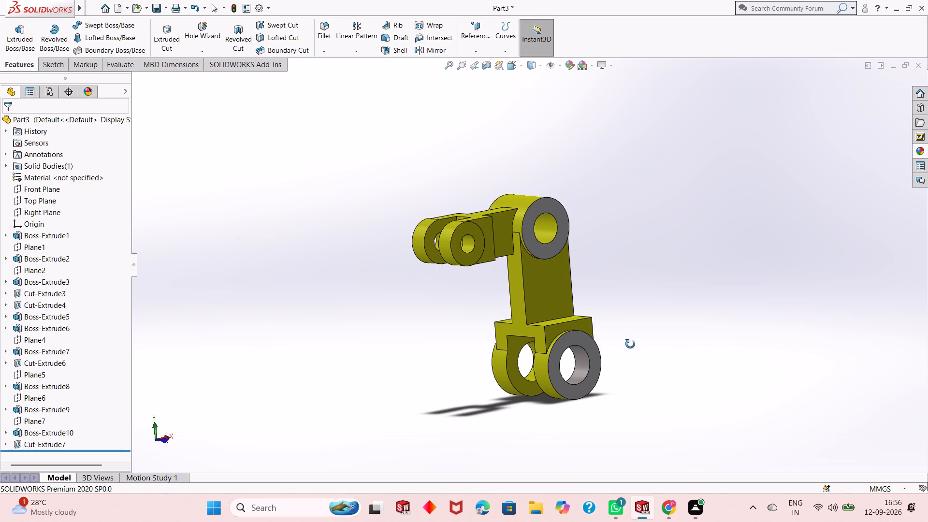
left_click(919, 149)
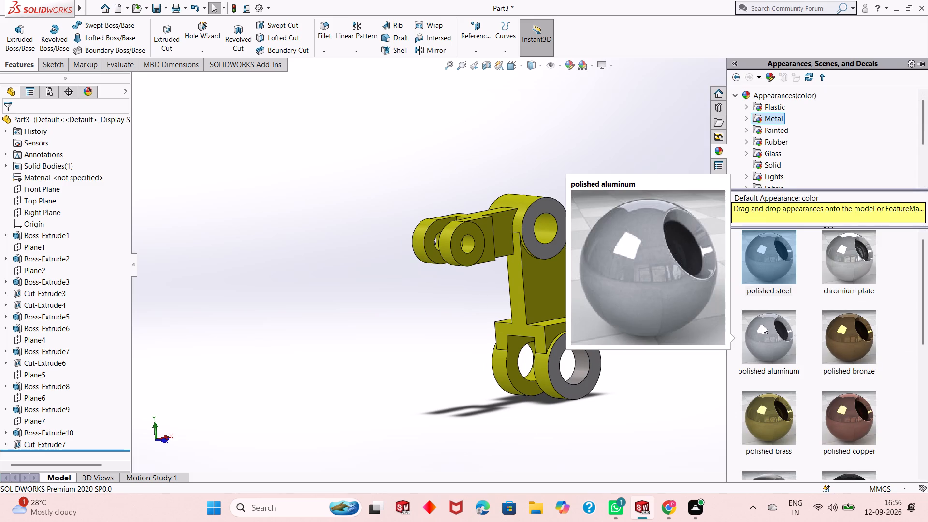
left_click_drag(776, 257, 558, 226)
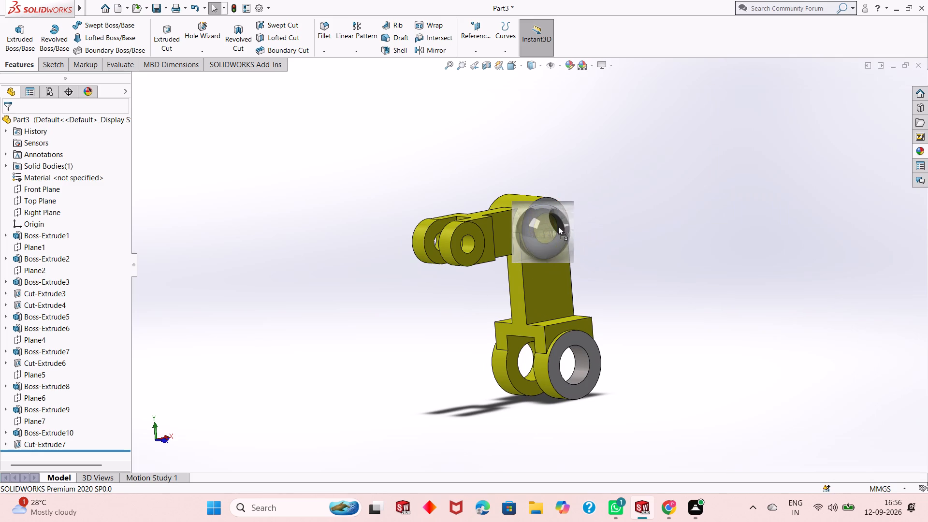
left_click_drag(558, 226, 556, 225)
left_click(556, 225)
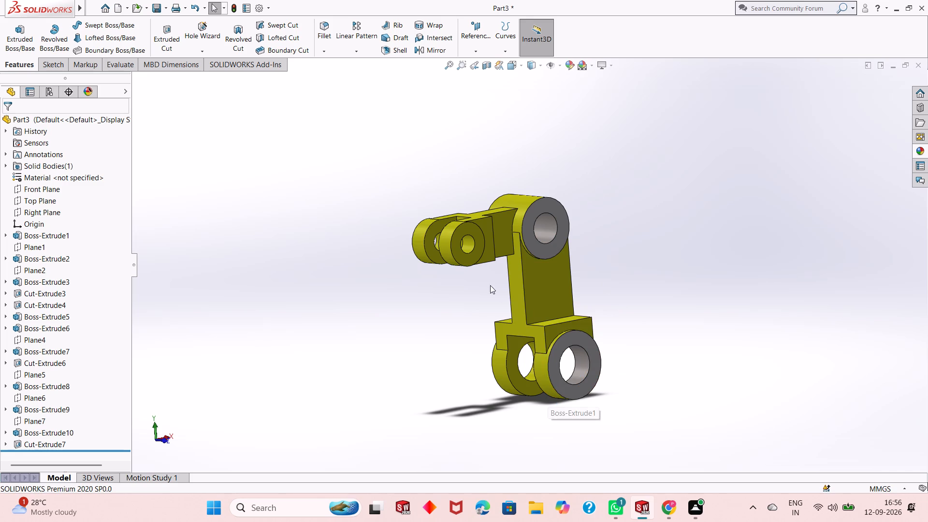
Apply the polished aluminum appearance to the outer flat face of the front side ring on the forked arm.
scroll(388, 220, "up", 1)
scroll(476, 238, "down", 3)
left_click(922, 149)
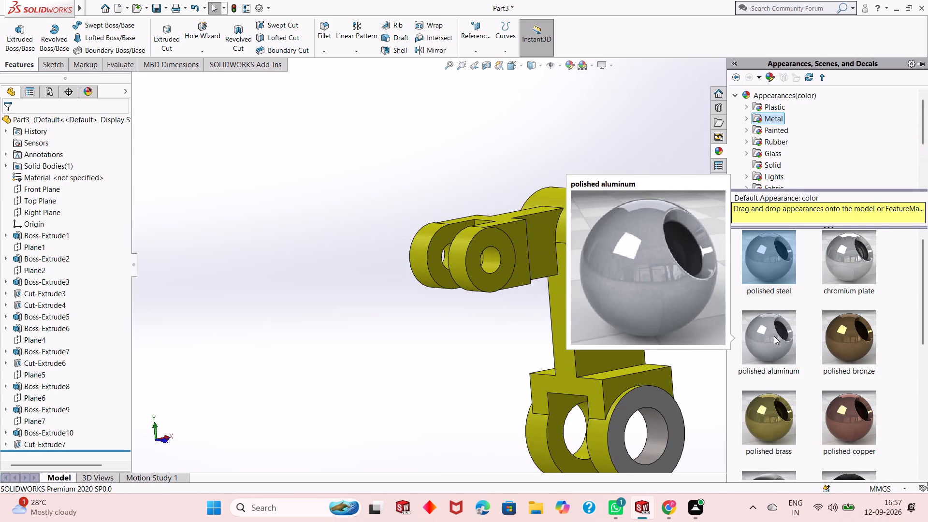
left_click_drag(774, 336, 506, 241)
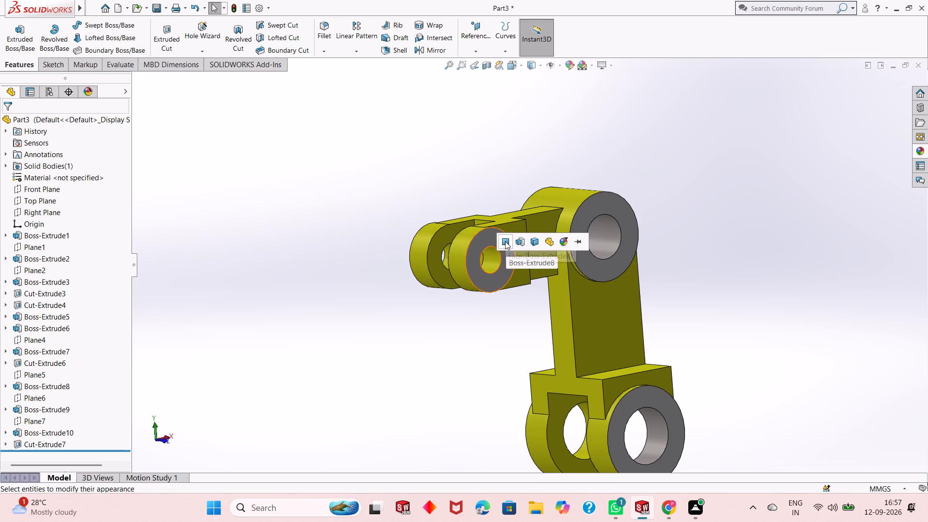
left_click(504, 241)
Apply the polished steel appearance to the bore face of the front side ring.
left_click(916, 154)
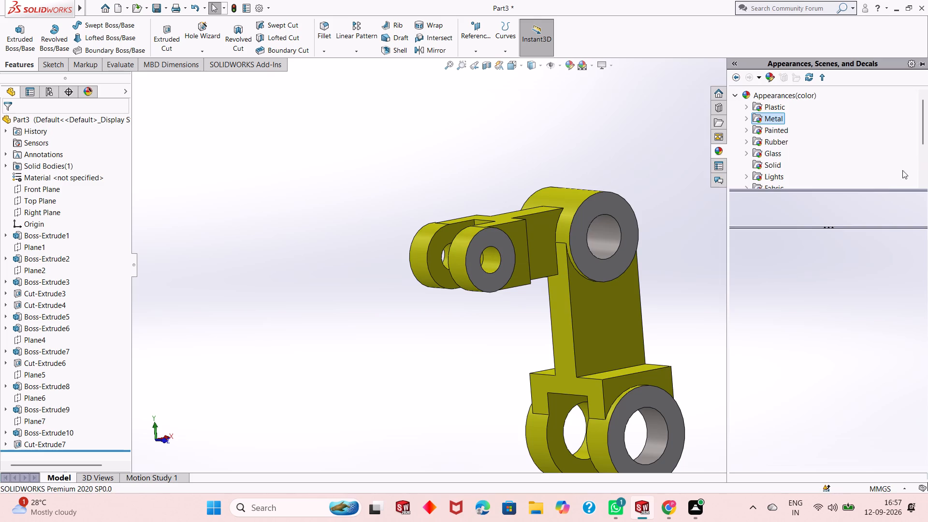
left_click_drag(788, 273, 499, 268)
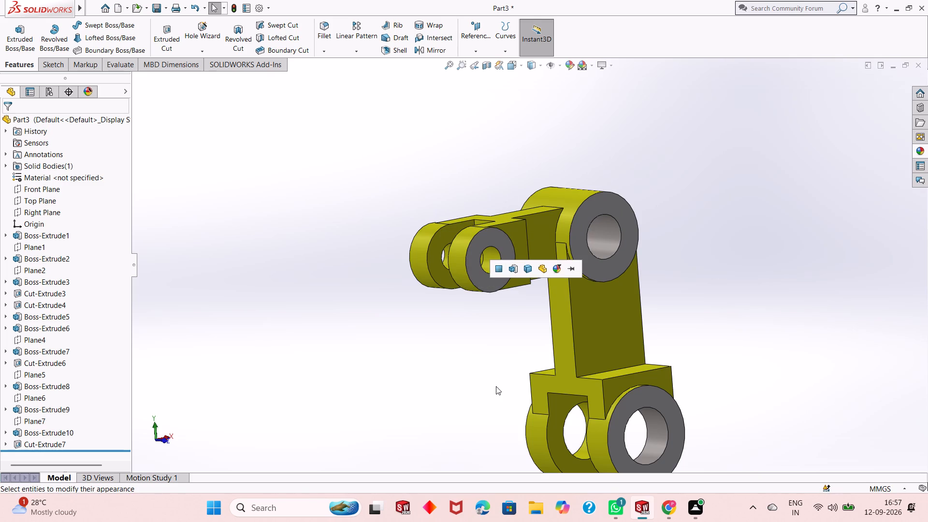
left_click(921, 152)
left_click_drag(783, 262, 783, 262)
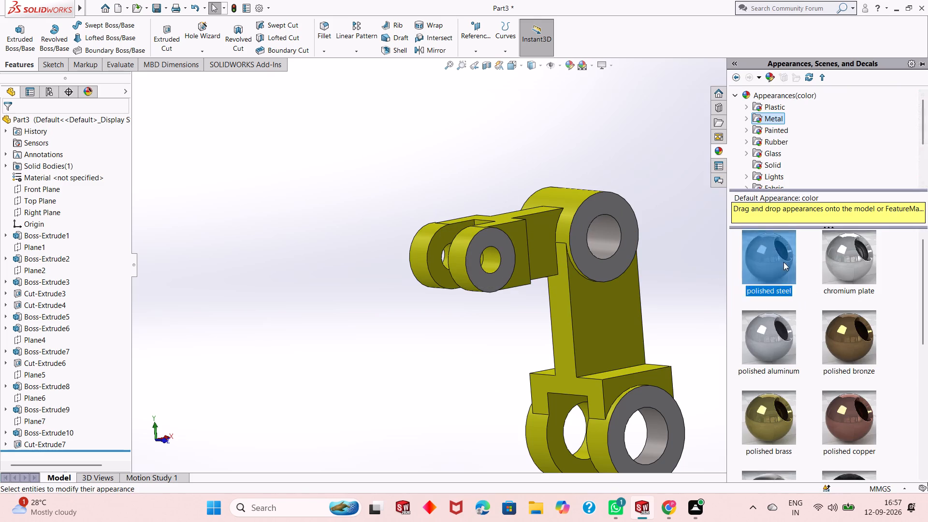
left_click_drag(783, 262, 500, 260)
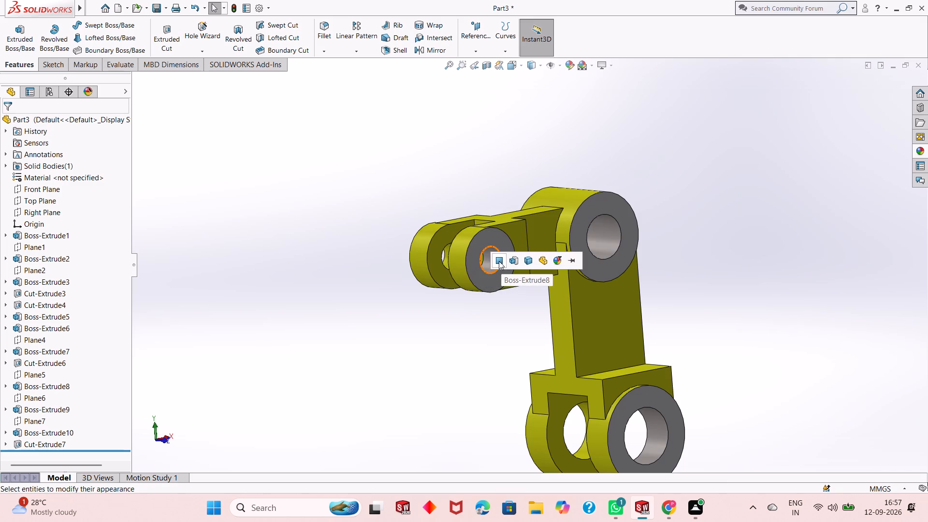
left_click(499, 261)
Apply the polished aluminum appearance to the inner flat face of the rear side ring, facing the fork gap.
middle_click_drag(550, 303, 553, 303)
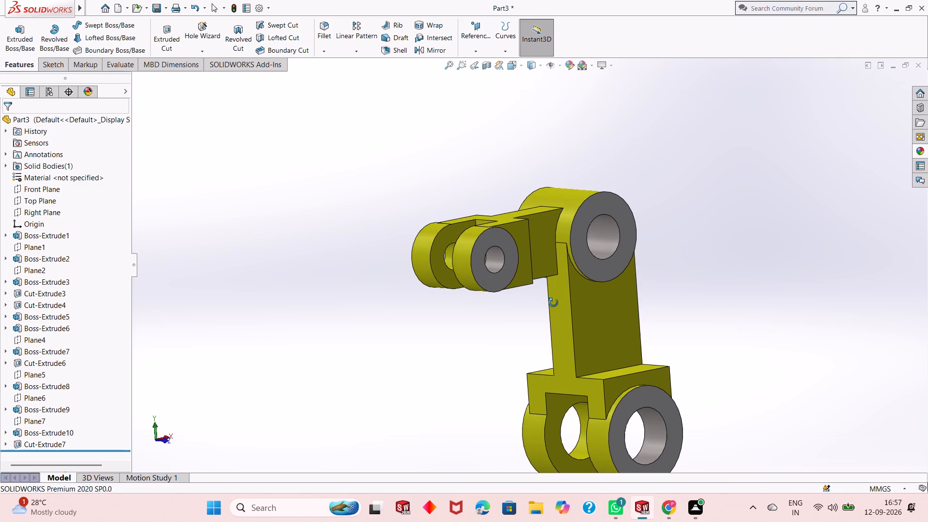
middle_click_drag(553, 303, 555, 303)
left_click(920, 148)
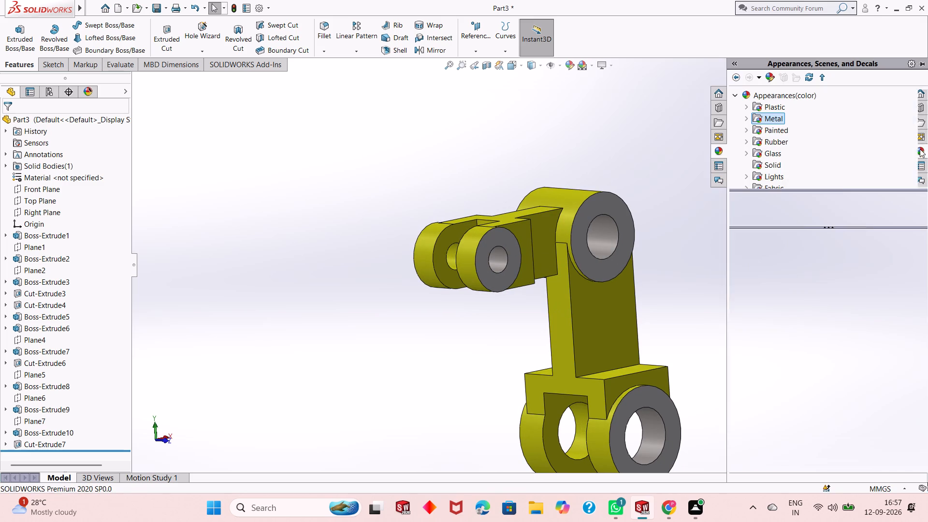
left_click_drag(775, 330, 471, 273)
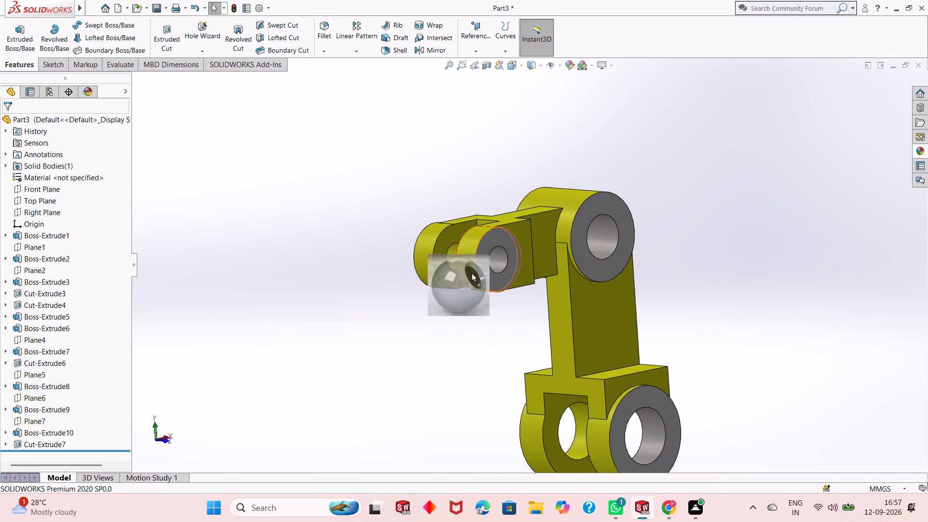
left_click_drag(471, 273, 448, 233)
left_click(448, 233)
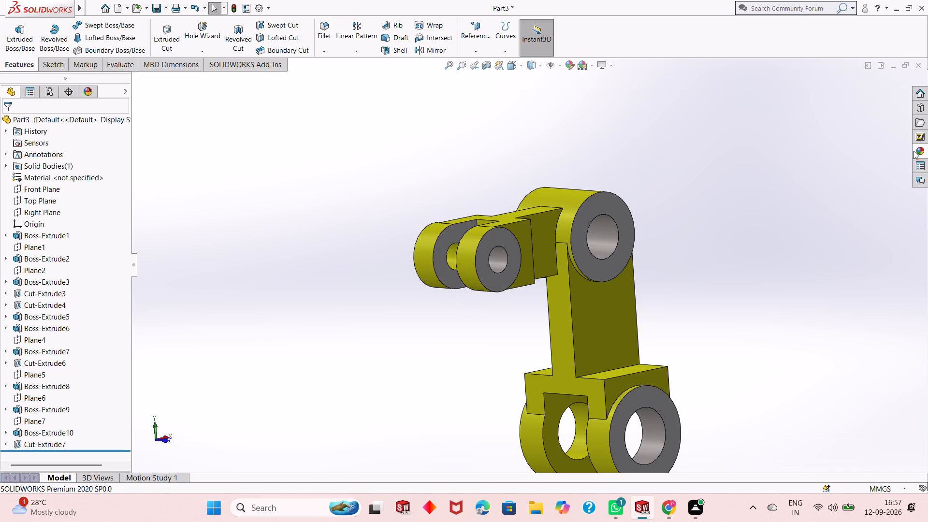
Apply the polished steel appearance to the bore face of the rear side ring on the forked arm.
left_click(916, 151)
left_click_drag(769, 269, 561, 238)
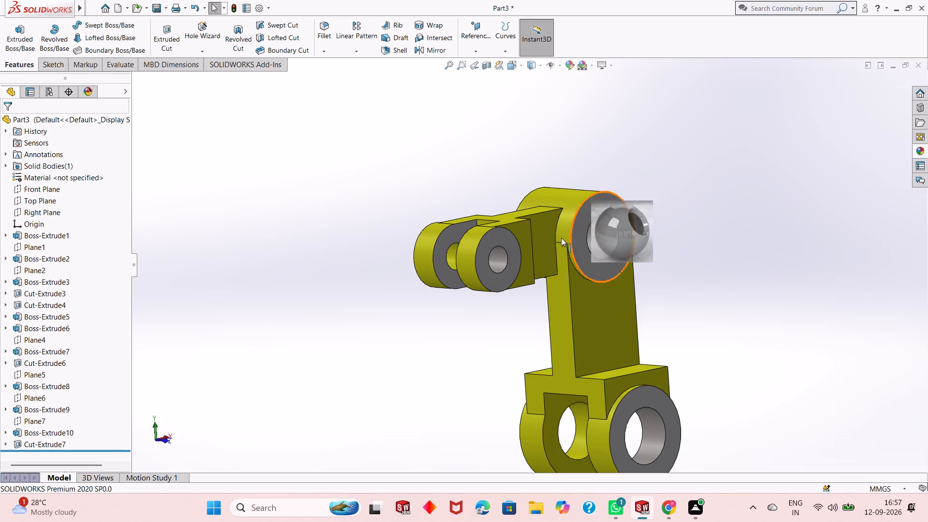
left_click_drag(561, 238, 448, 262)
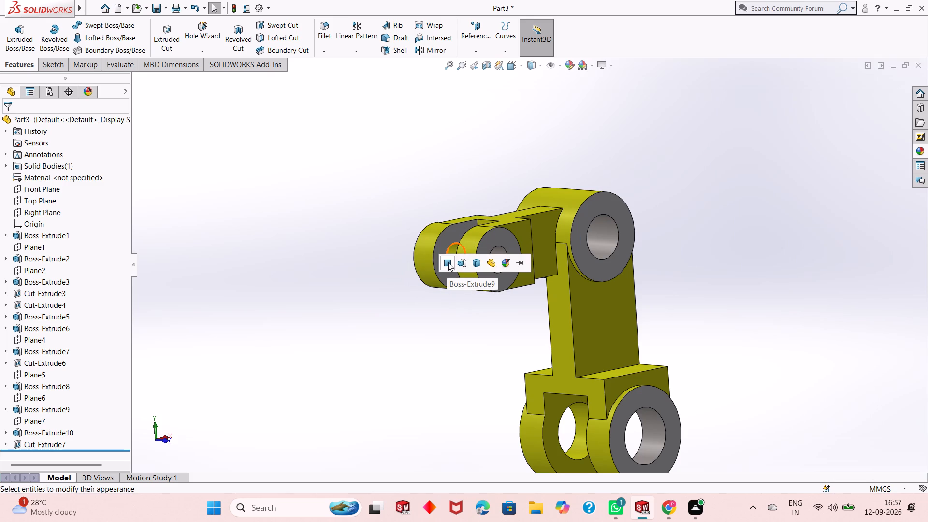
left_click(448, 262)
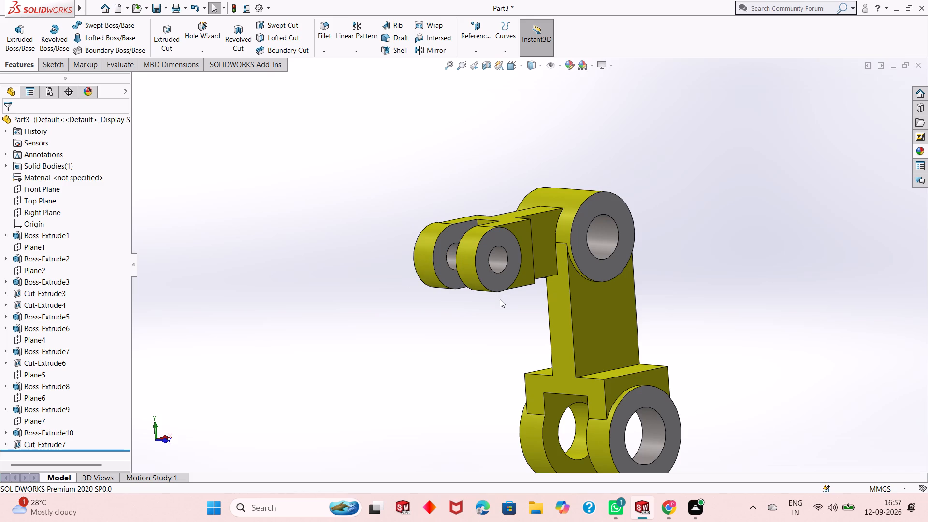
Apply the polished aluminum appearance to the inner flat face of the rear bottom ring, facing the fork gap.
scroll(500, 299, "up", 1)
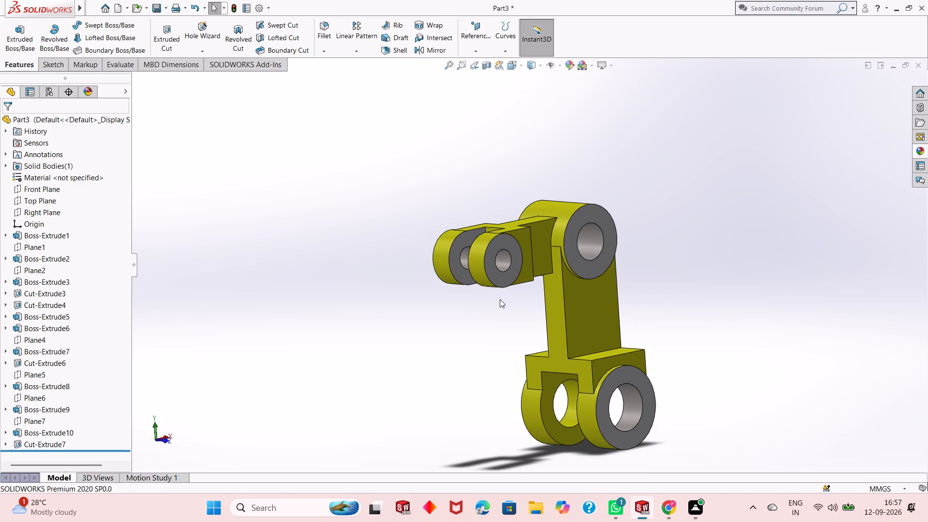
scroll(500, 299, "up", 1)
scroll(555, 429, "down", 3)
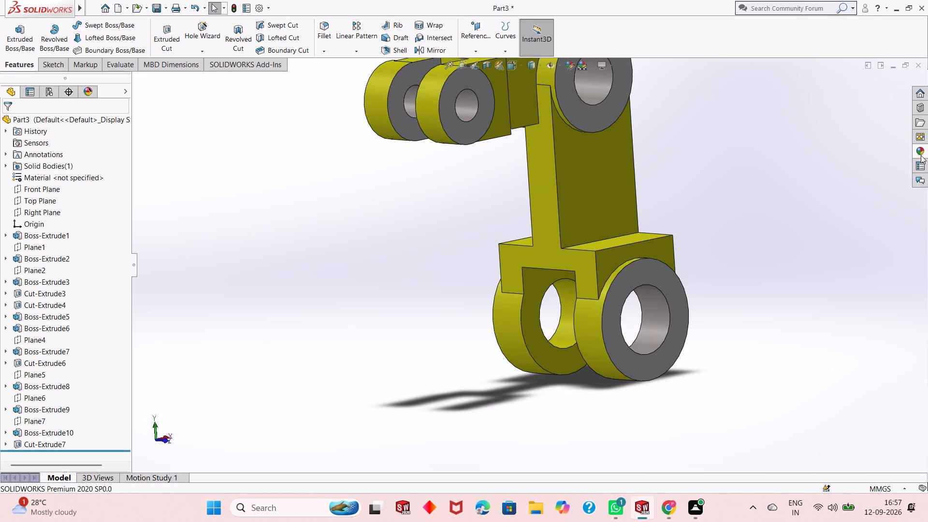
left_click(921, 150)
left_click_drag(768, 347, 573, 362)
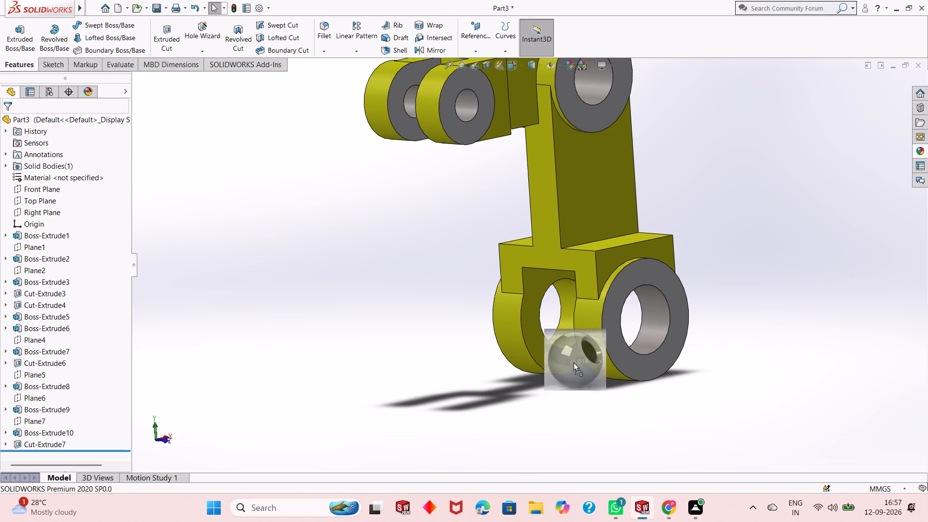
left_click_drag(573, 362, 565, 360)
left_click(565, 360)
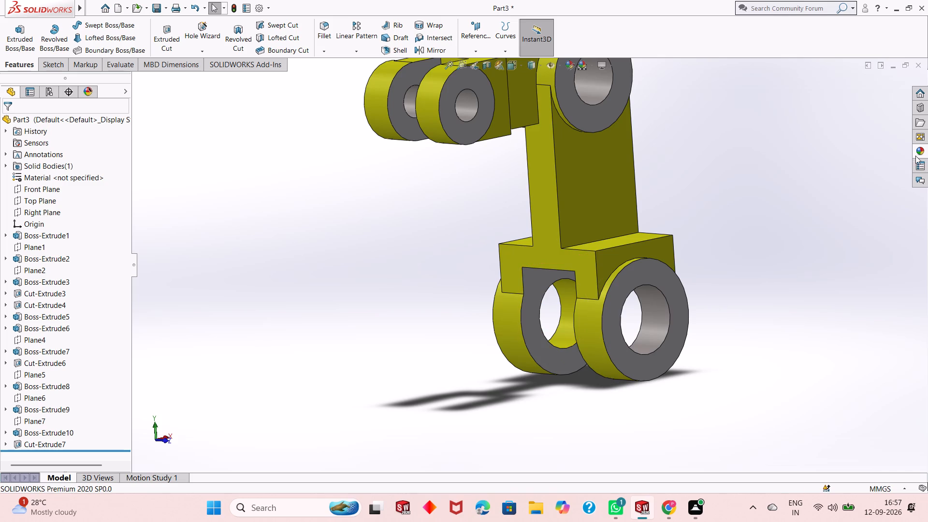
Apply the polished steel appearance to the bore face of the rear bottom ring.
left_click(917, 151)
left_click_drag(787, 251, 567, 318)
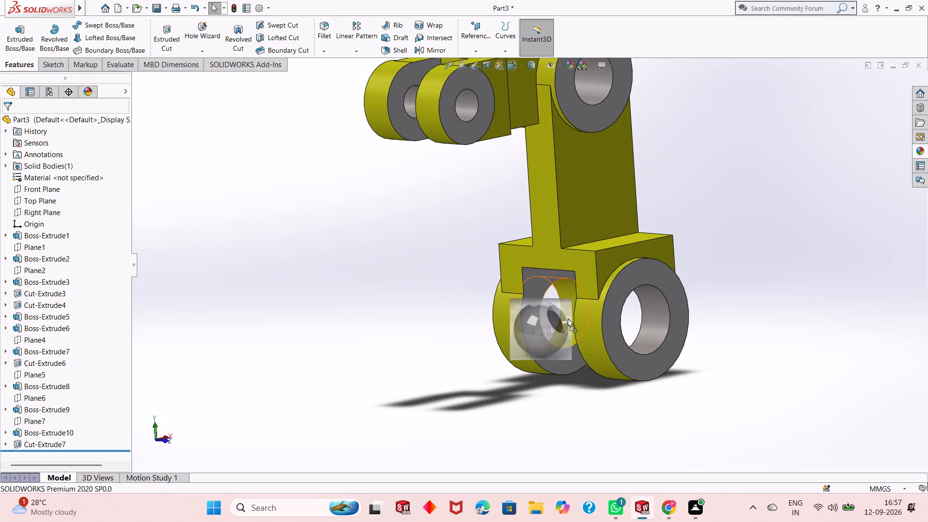
left_click_drag(567, 318, 567, 320)
left_click(565, 322)
Apply the polished aluminum appearance to the rear flat face of the top ring.
scroll(590, 360, "up", 2)
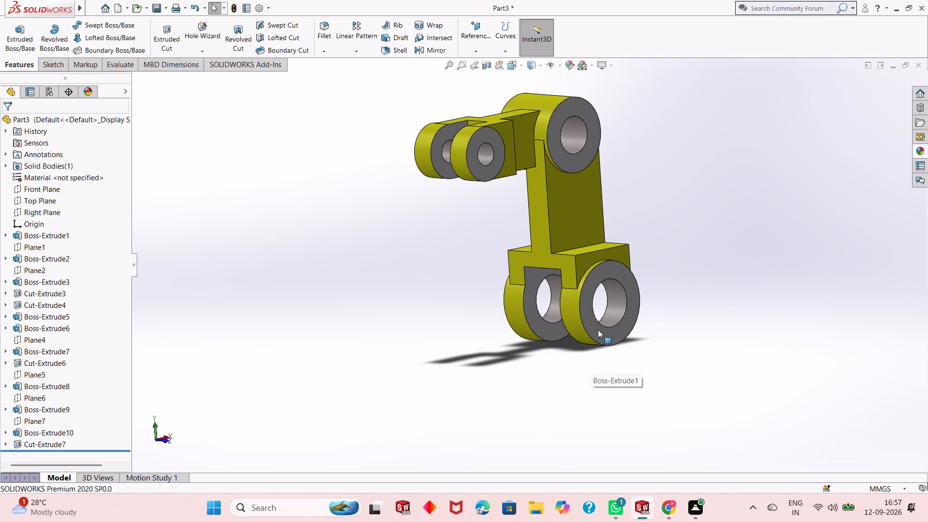
scroll(598, 331, "up", 2)
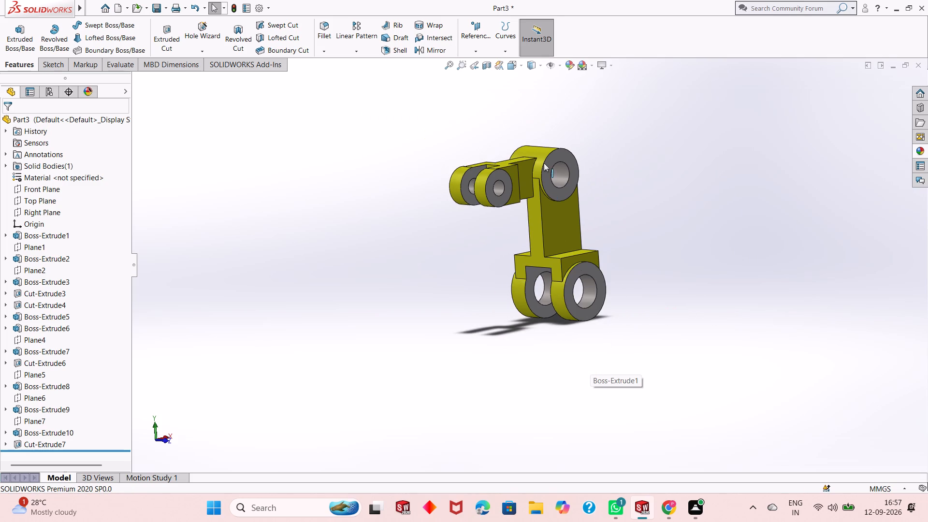
scroll(544, 163, "down", 2)
middle_click_drag(544, 260, 538, 264)
scroll(536, 264, "up", 2)
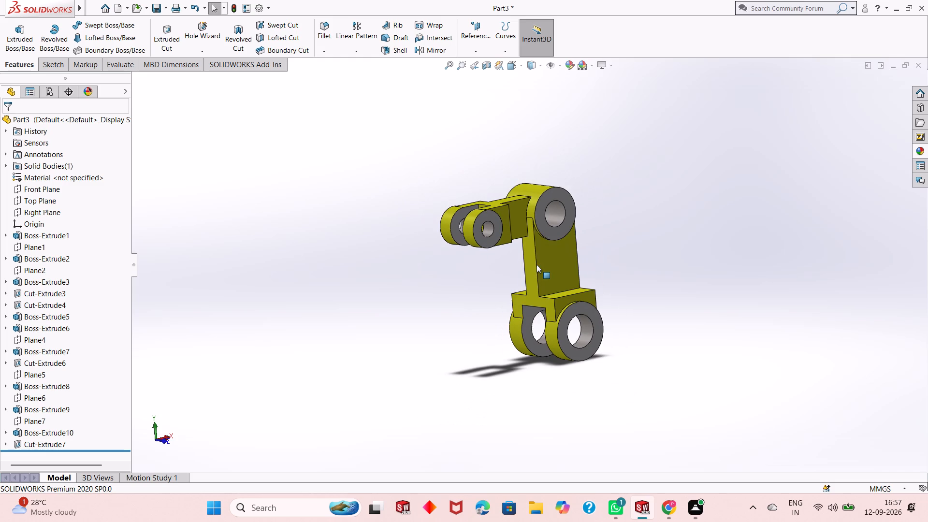
middle_click_drag(552, 267, 563, 263)
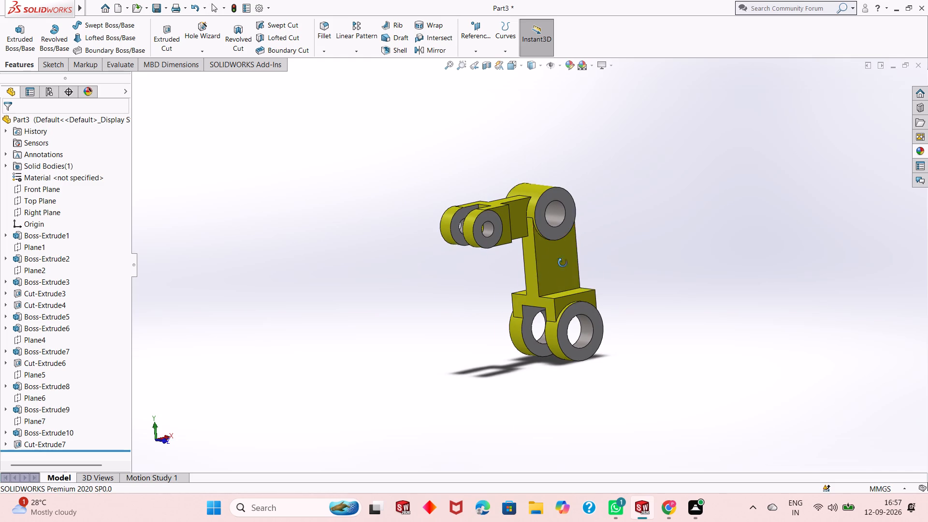
middle_click_drag(563, 263, 759, 241)
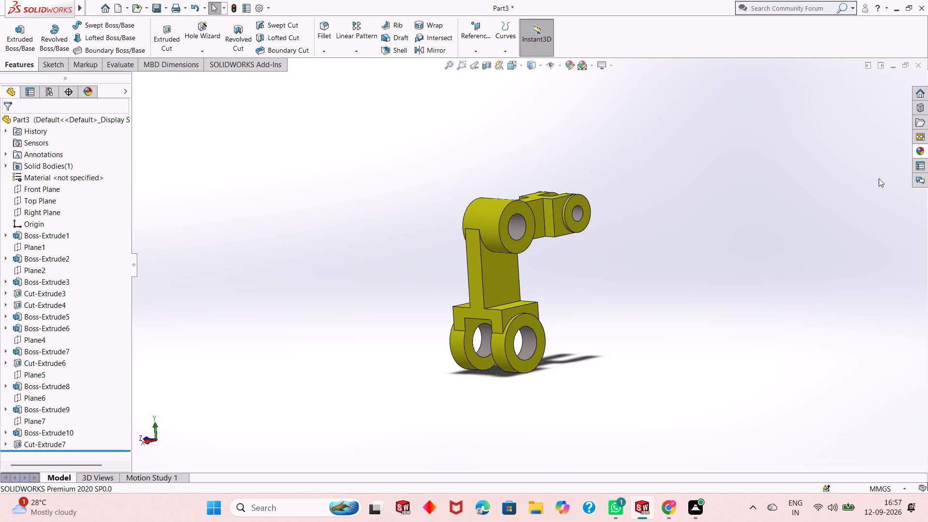
left_click(920, 150)
left_click_drag(775, 348, 558, 240)
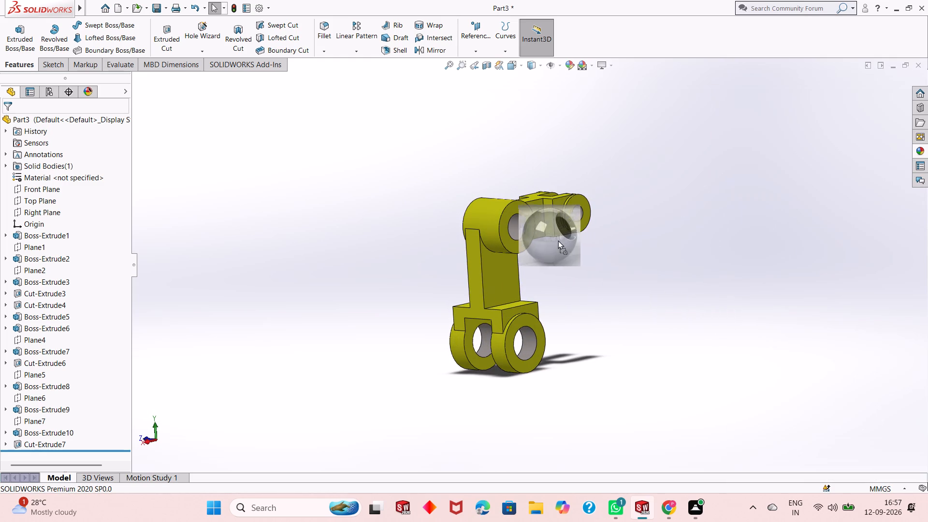
left_click_drag(558, 240, 522, 244)
left_click(521, 245)
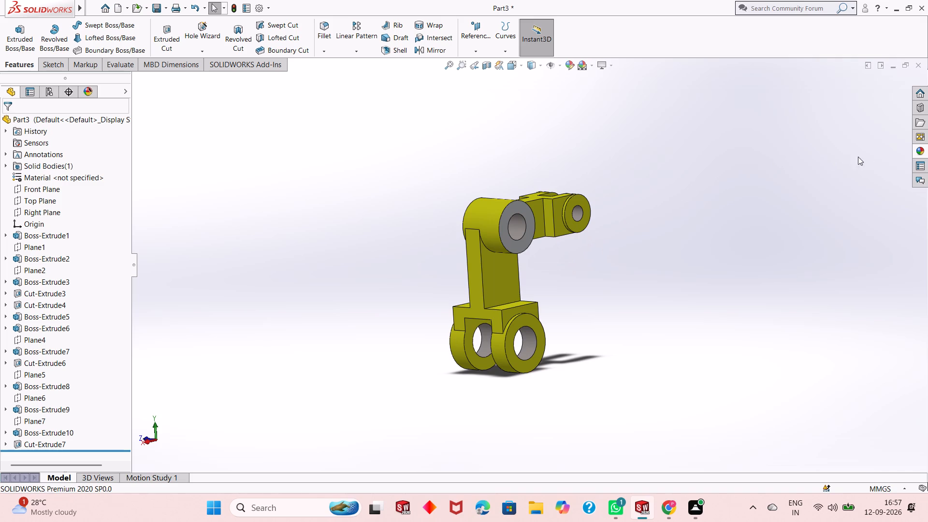
Apply the polished aluminum appearance to the outer flat face of the rear side ring on the forked arm.
left_click(922, 150)
left_click_drag(771, 353, 592, 206)
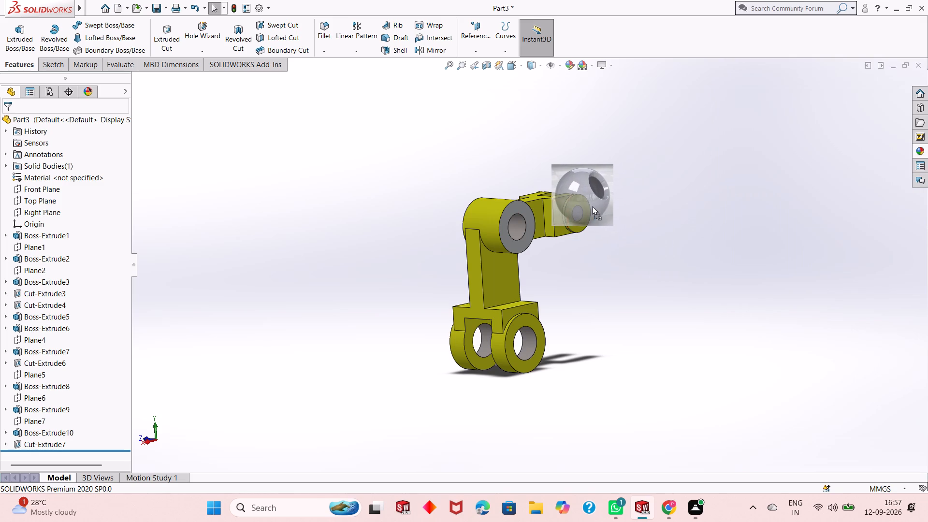
left_click_drag(592, 206, 582, 206)
left_click(582, 206)
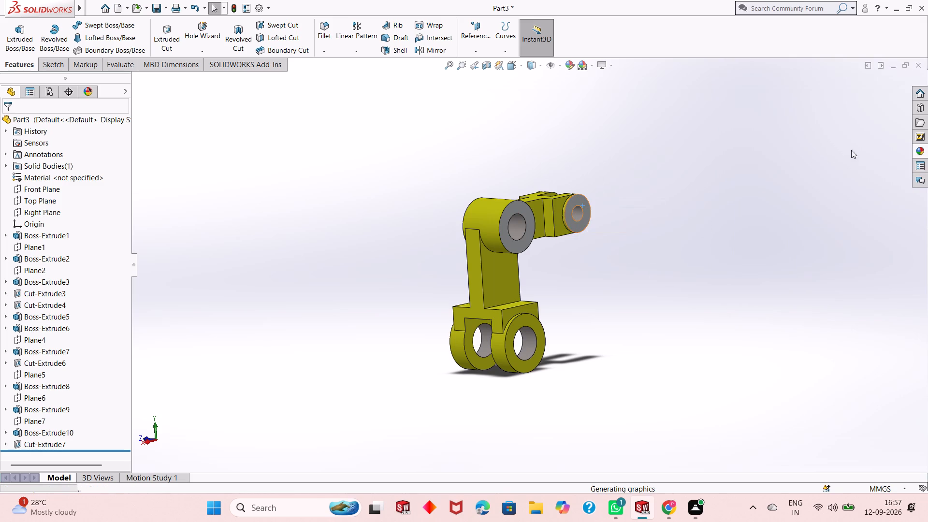
Apply the polished aluminum appearance to the outer flat face of the rear bottom ring.
left_click(917, 152)
left_click_drag(772, 336, 526, 336)
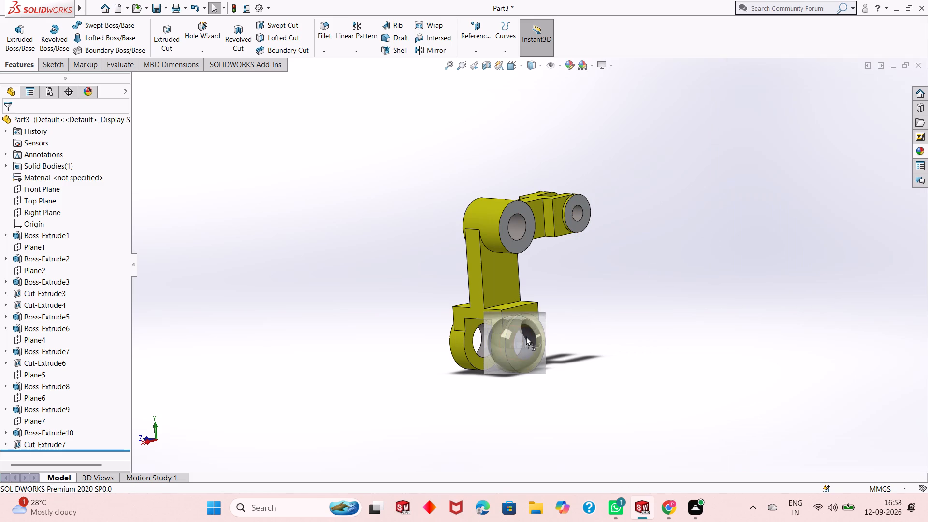
left_click_drag(526, 336, 527, 319)
left_click(524, 321)
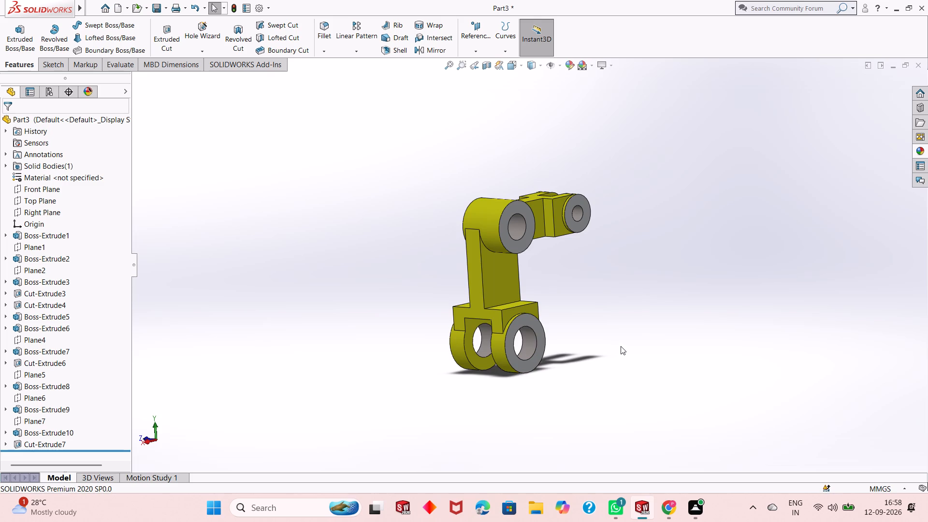
Apply the polished aluminum appearance to the inner flat face of the front bottom ring, facing the fork gap.
middle_click_drag(621, 342, 438, 379)
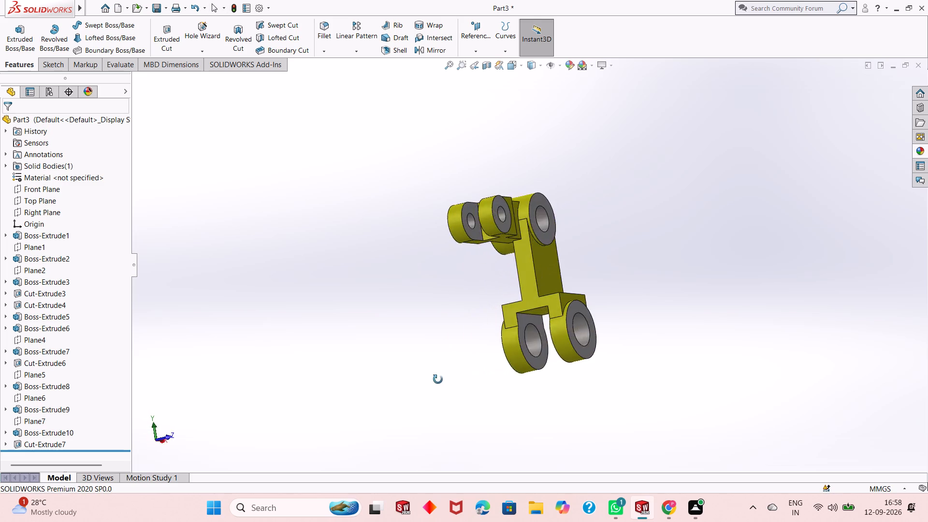
middle_click_drag(438, 379, 513, 389)
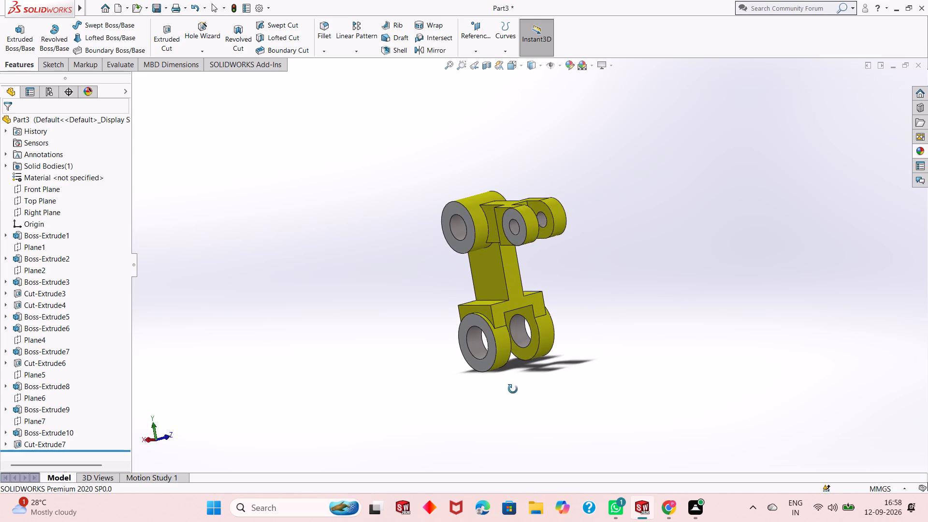
middle_click_drag(513, 389, 508, 398)
left_click(921, 150)
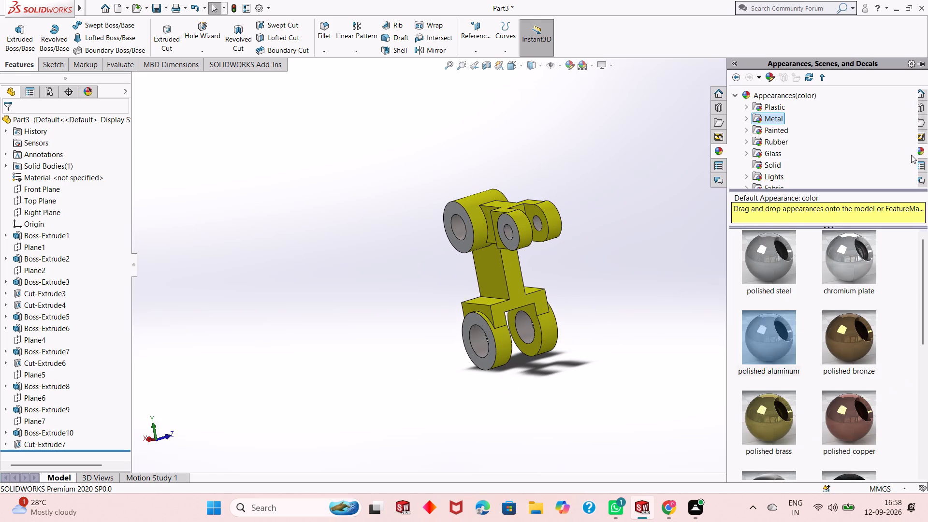
left_click_drag(763, 343, 530, 350)
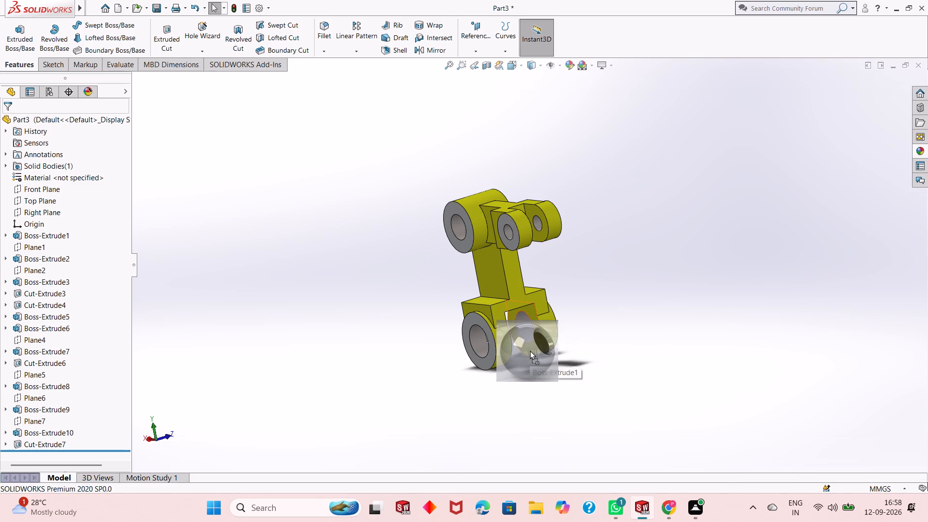
left_click_drag(530, 350, 534, 346)
left_click(534, 346)
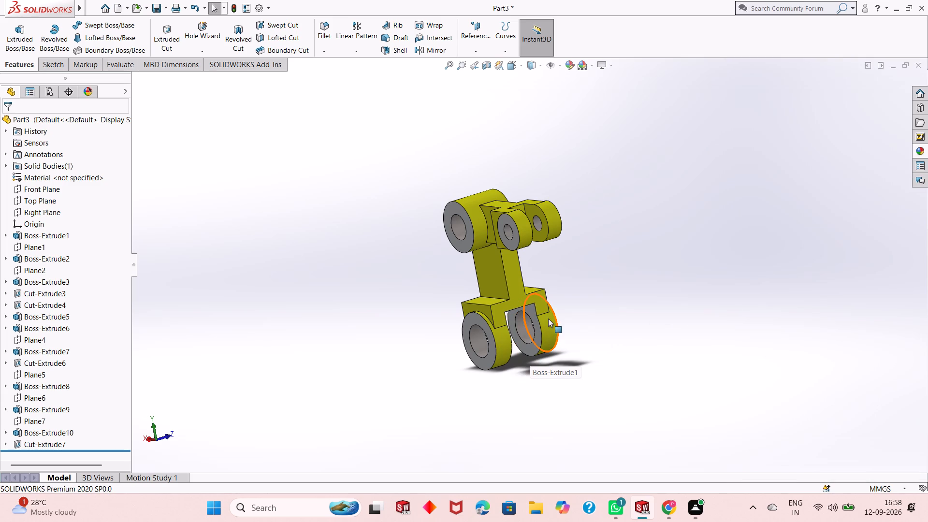
Apply the polished aluminum appearance to the inner flat face of the front side ring, facing the fork gap.
scroll(548, 196, "down", 4)
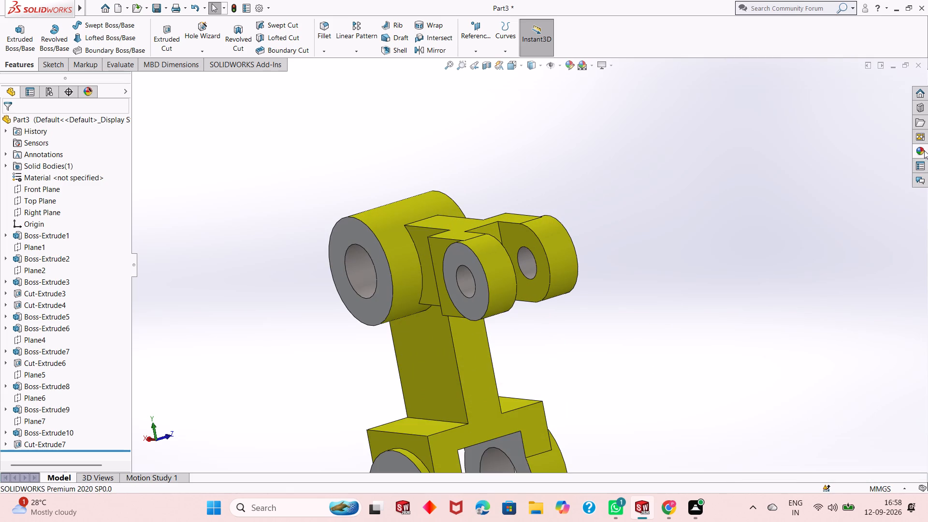
left_click(924, 150)
left_click_drag(768, 341, 535, 282)
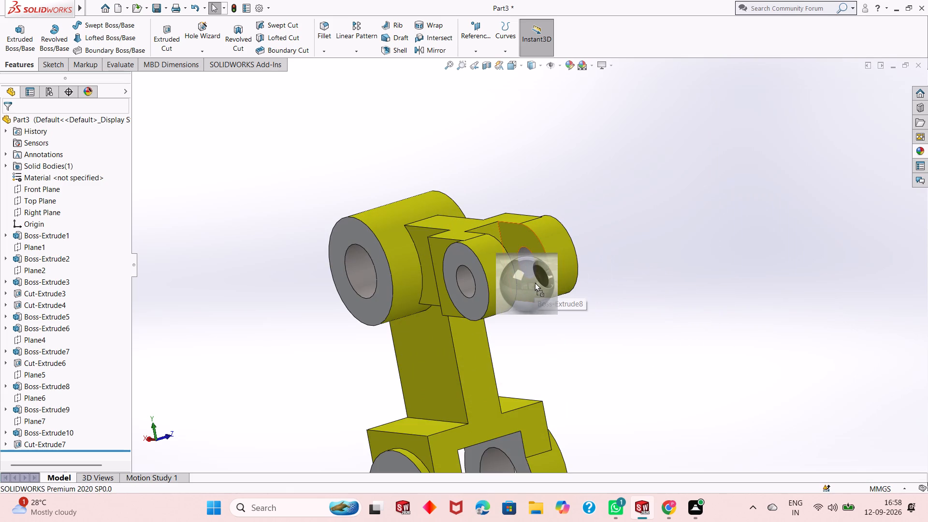
left_click_drag(535, 282, 534, 284)
left_click(535, 286)
Inspect the coloured link from all sides, checking the appearances of the ring faces and bores.
scroll(552, 318, "up", 3)
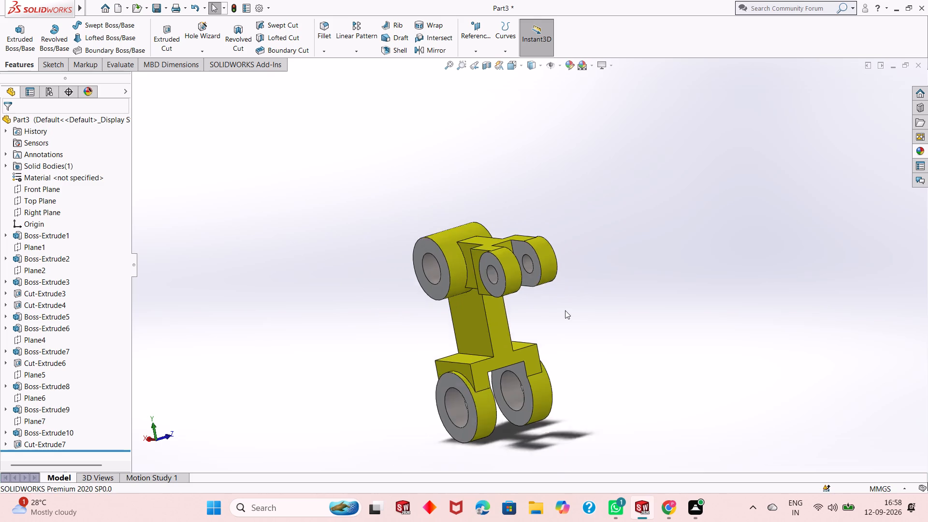
scroll(565, 310, "up", 1)
middle_click_drag(549, 299, 475, 335)
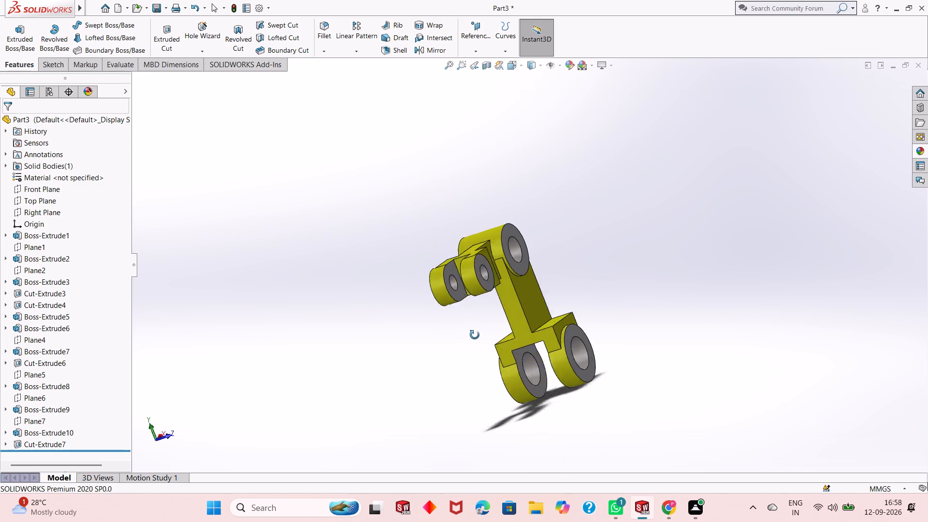
middle_click_drag(475, 335, 607, 330)
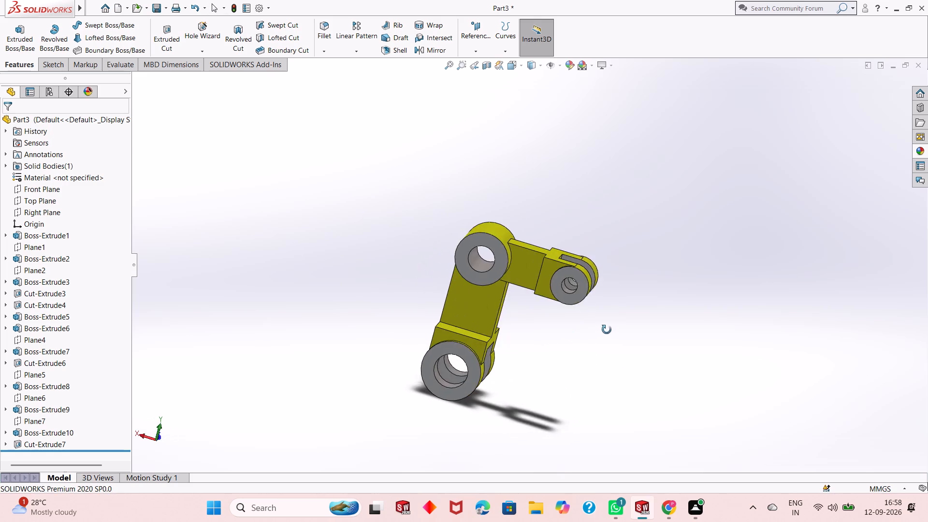
middle_click_drag(607, 330, 499, 358)
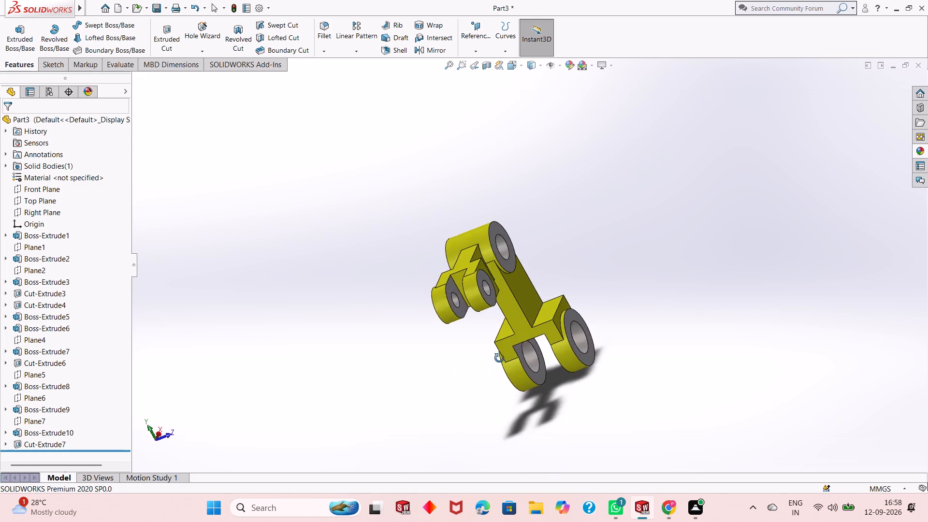
middle_click_drag(499, 358, 393, 258)
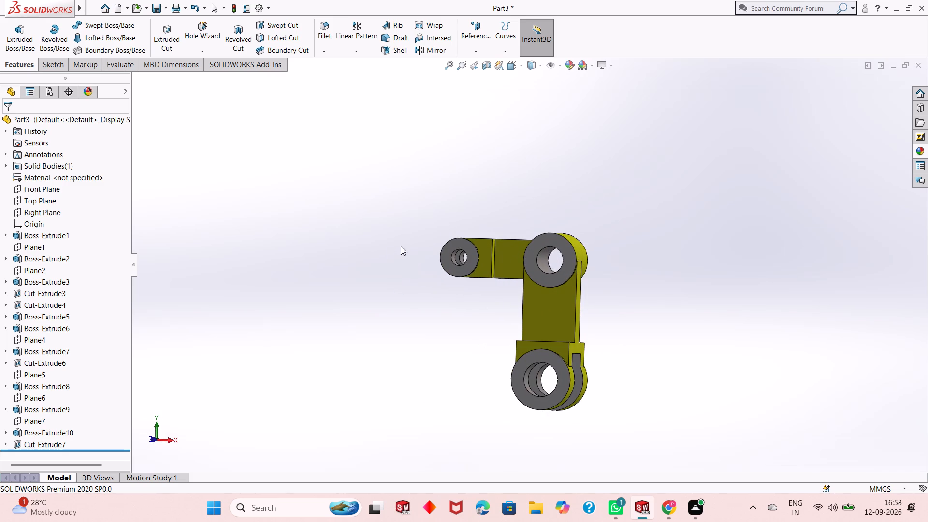
scroll(486, 235, "up", 5)
middle_click_drag(508, 228, 499, 286)
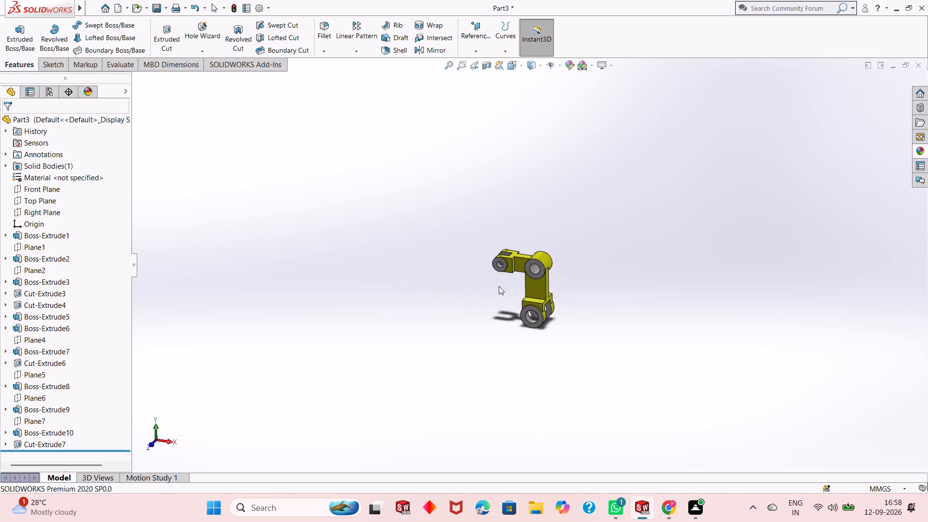
scroll(521, 283, "down", 4)
middle_click_drag(594, 296, 628, 280)
scroll(477, 280, "down", 3)
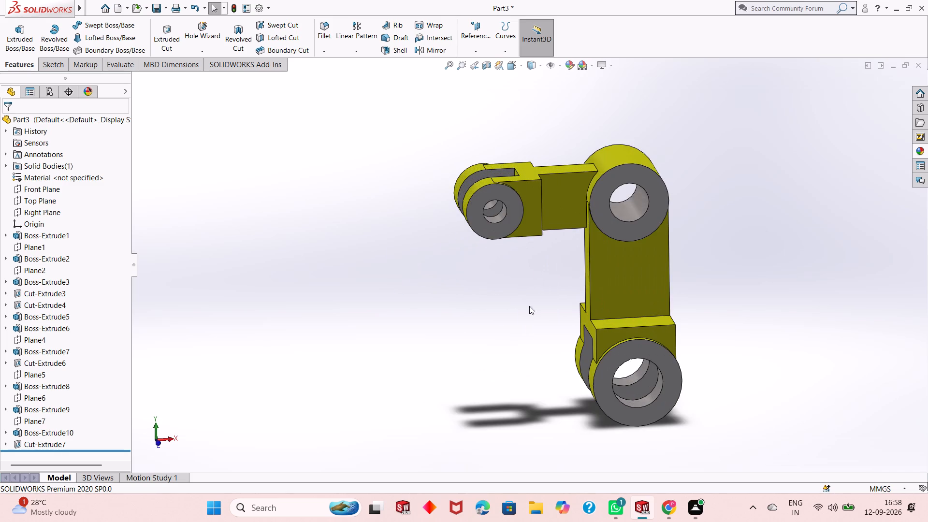
scroll(518, 275, "up", 3)
scroll(617, 274, "down", 3)
middle_click_drag(610, 269, 639, 245)
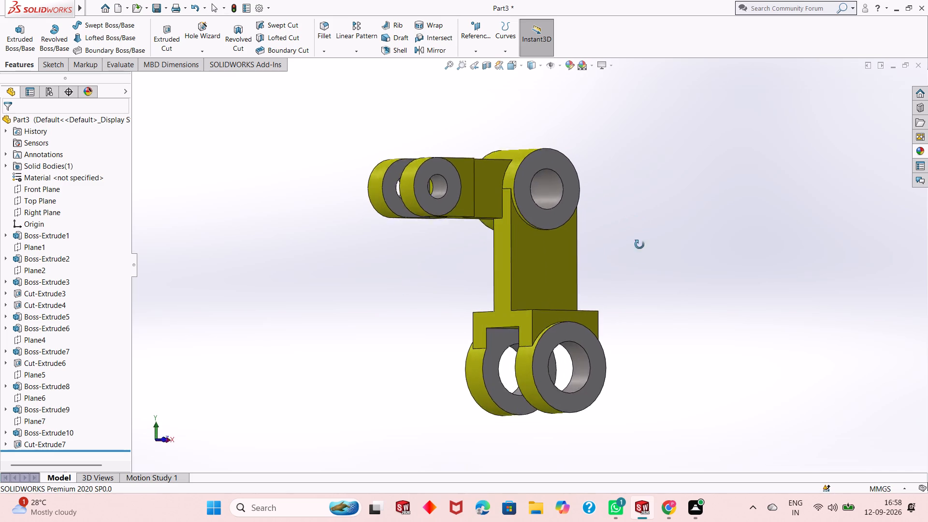
middle_click_drag(639, 245, 626, 288)
scroll(522, 297, "up", 1)
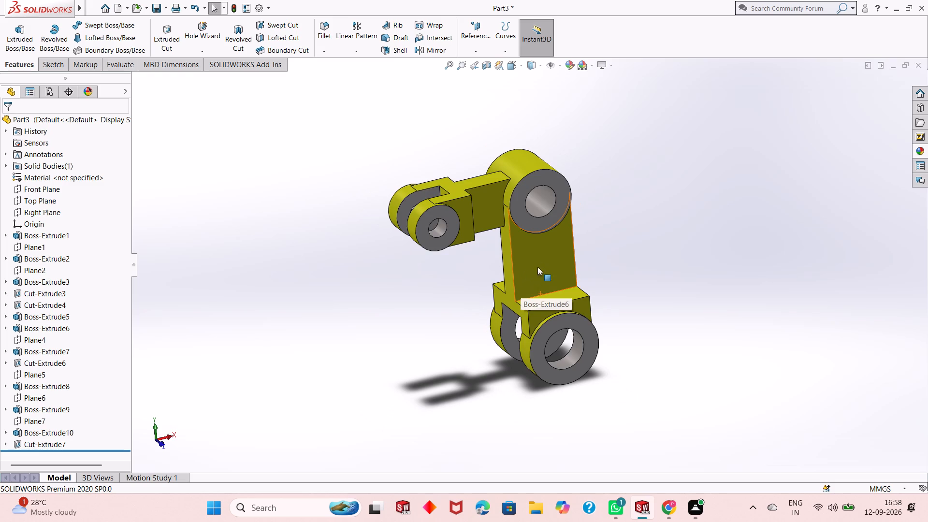
Save the part, shown in the isometric view, as "Multi-pivot support bracket" in SOLIDWORKS Part format in the Downloads folder.
middle_click_drag(594, 280, 594, 255)
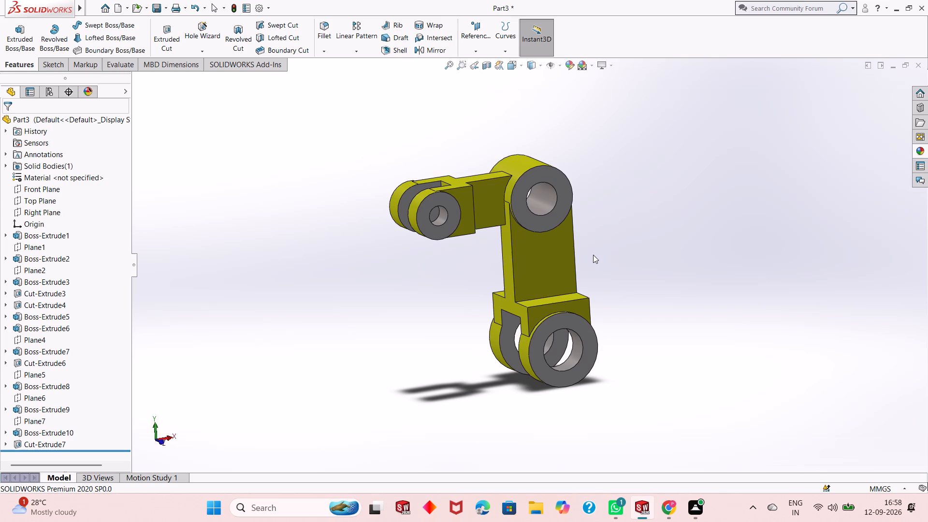
scroll(611, 231, "up", 2)
scroll(505, 282, "down", 2)
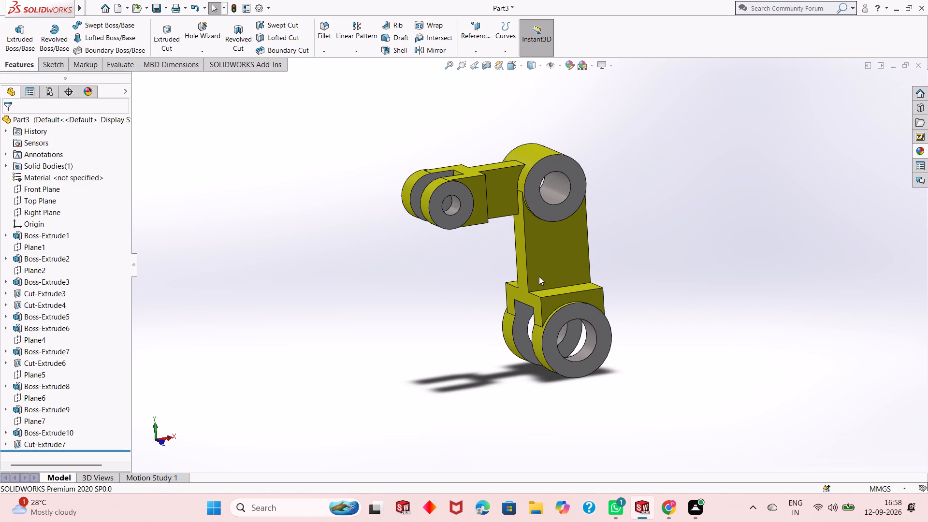
key("ctrl+7")
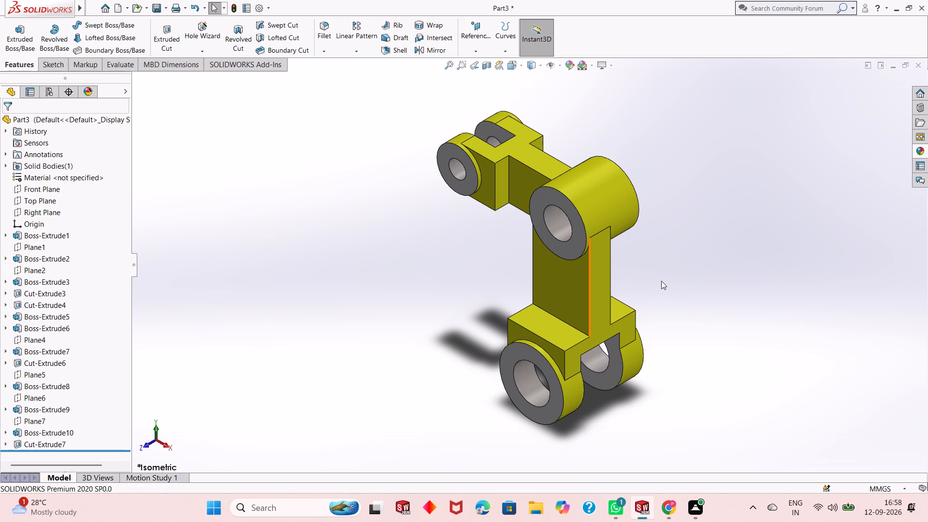
key("ctrl+s")
type("Multi")
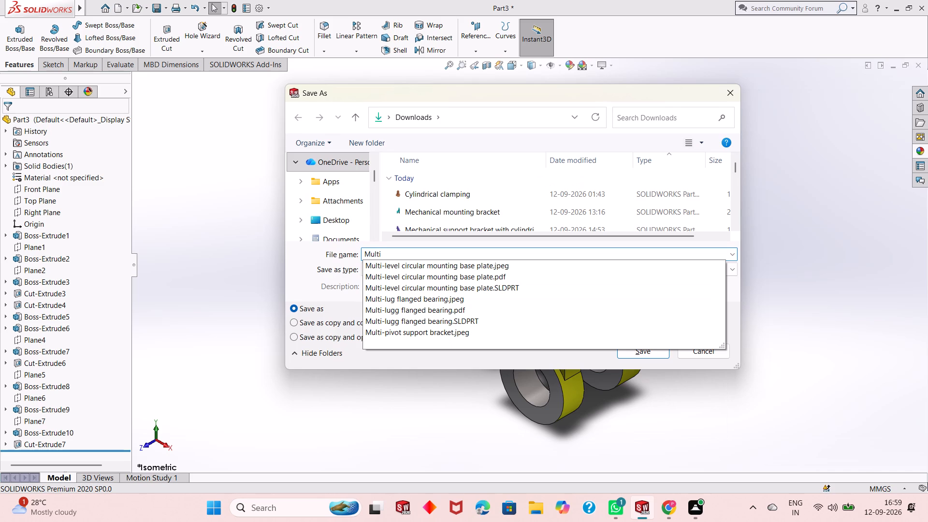
key("minus")
type("pivot")
key("space")
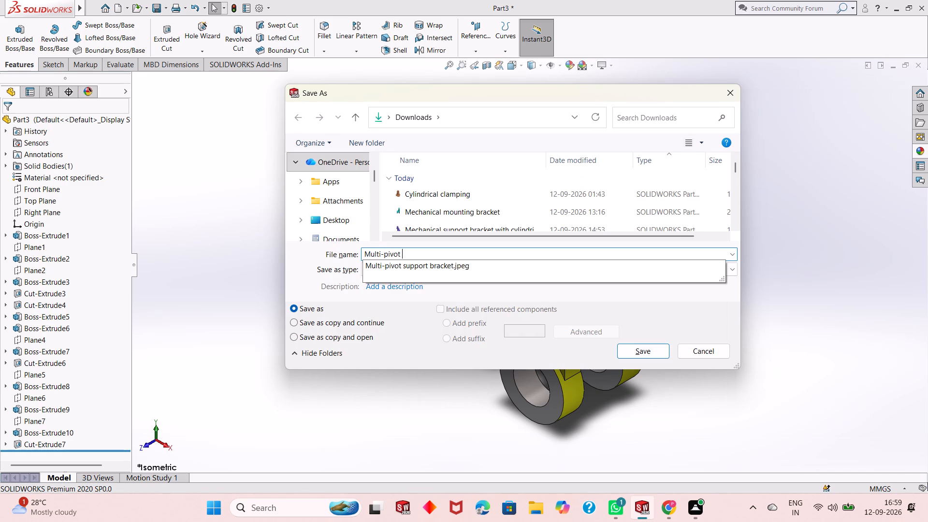
type("support")
key("space")
type("bracket")
left_click(647, 352)
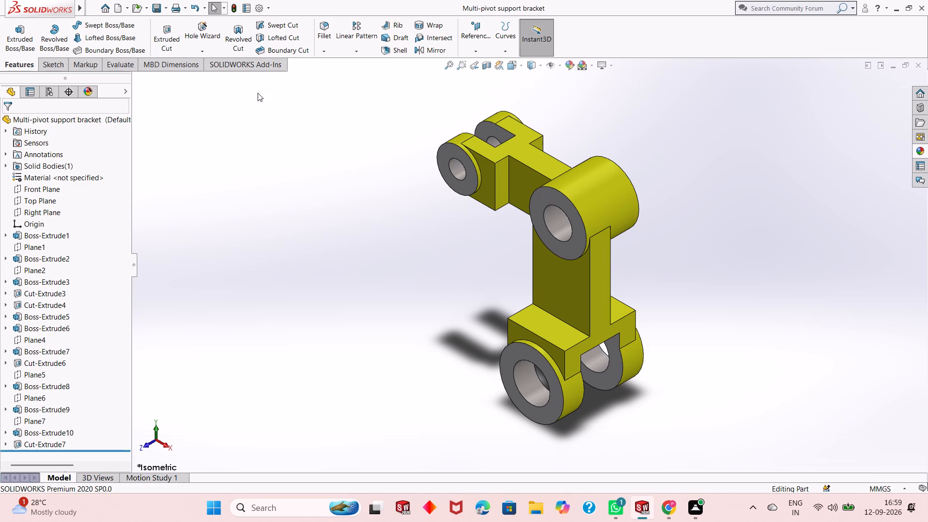
Save a copy of the part as an Adobe PDF named "Multi-pivot support bracket" in the Downloads folder.
left_click(164, 9)
left_click(173, 34)
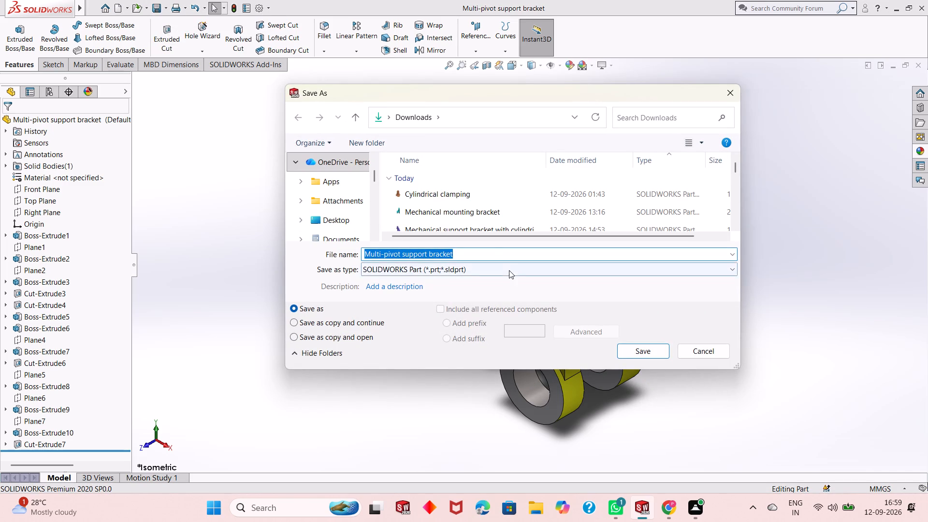
left_click(510, 269)
left_click(528, 73)
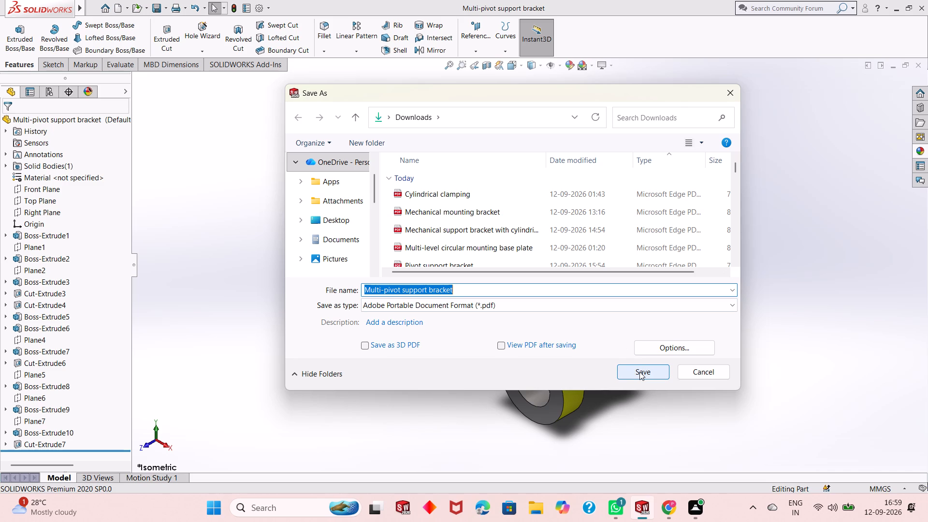
left_click(639, 372)
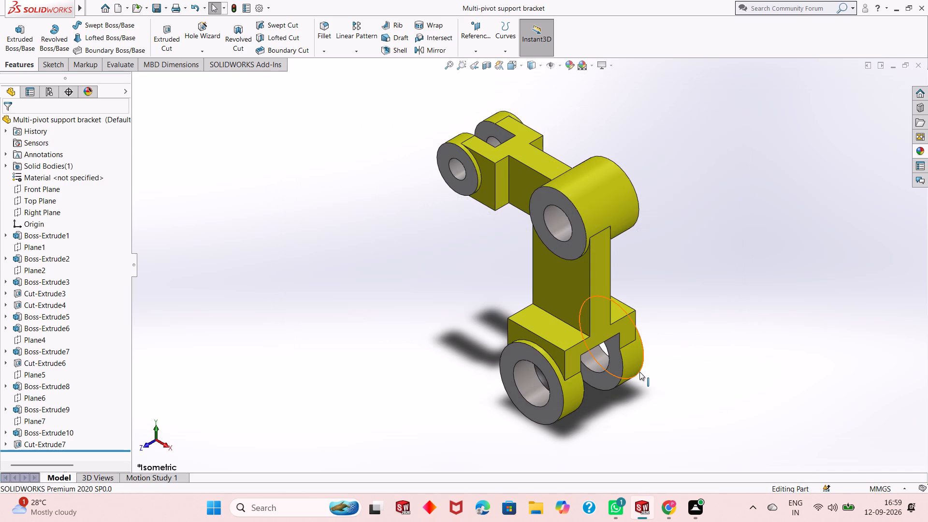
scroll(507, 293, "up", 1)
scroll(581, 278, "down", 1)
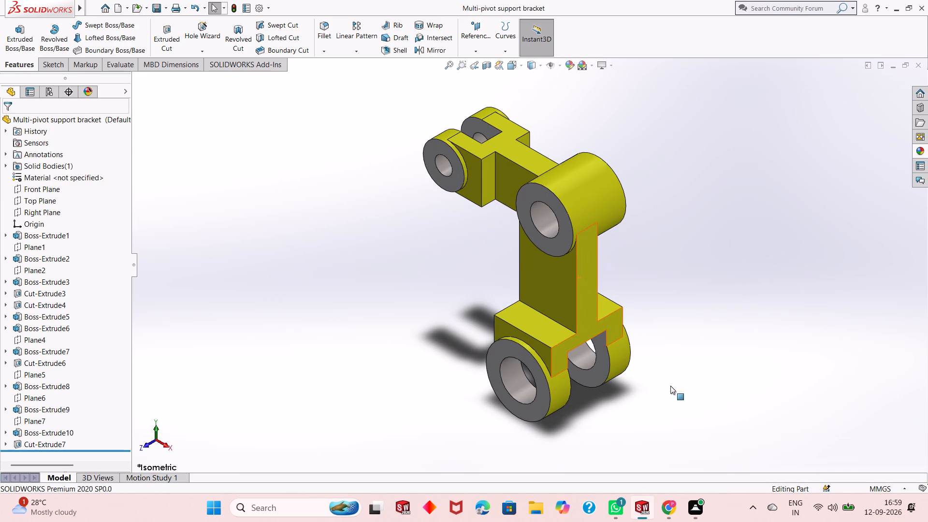